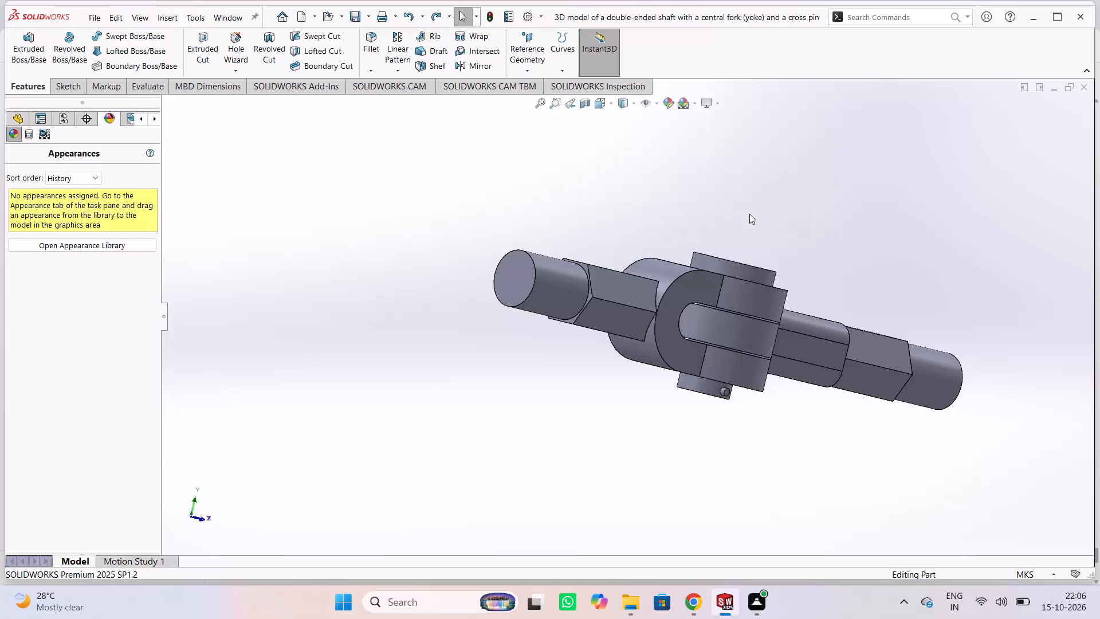
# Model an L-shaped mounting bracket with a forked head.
# Create a new part document.
pyautogui.hotkey('ctrl', 'n')
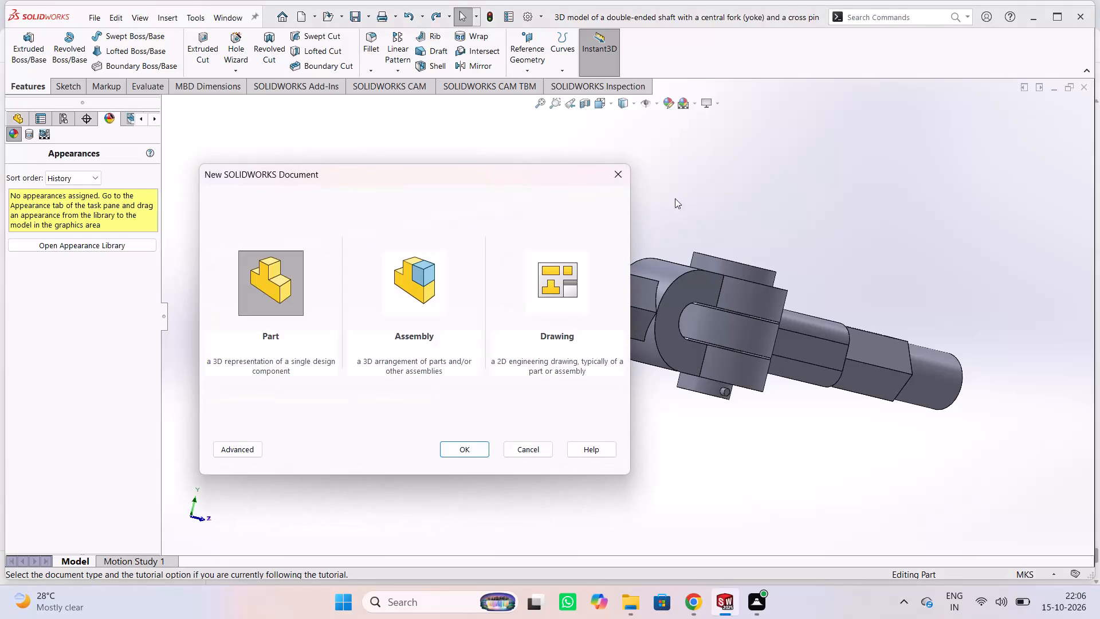
pyautogui.click(450, 449)
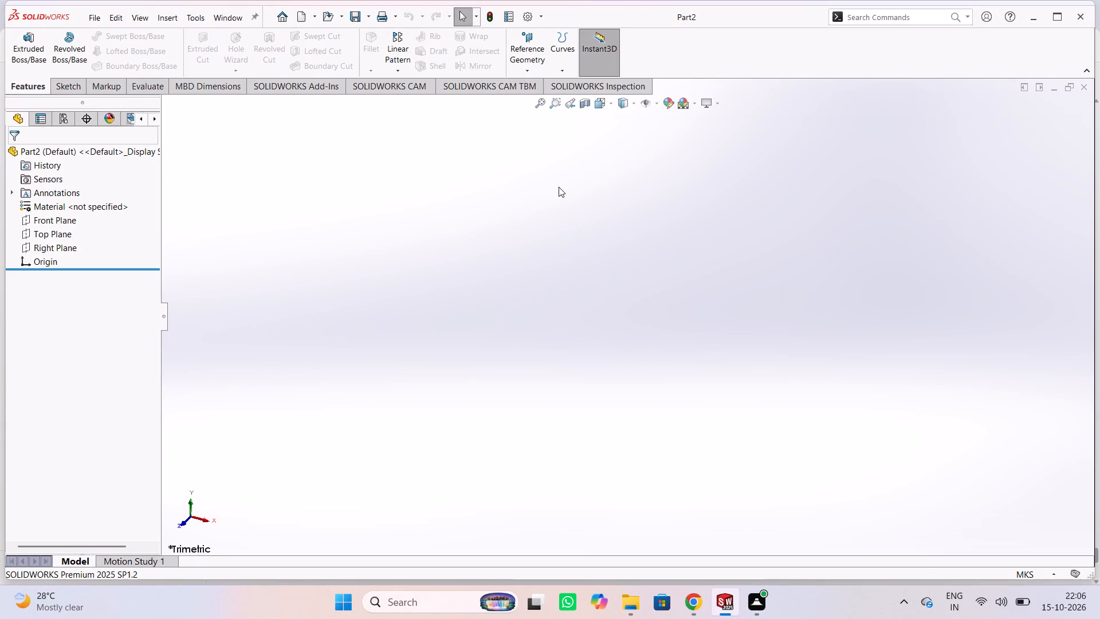
# Sketch a center rectangle about 0.16 m wide and 0.08 m high on the Front Plane, centred on the origin.
pyautogui.click(56, 218)
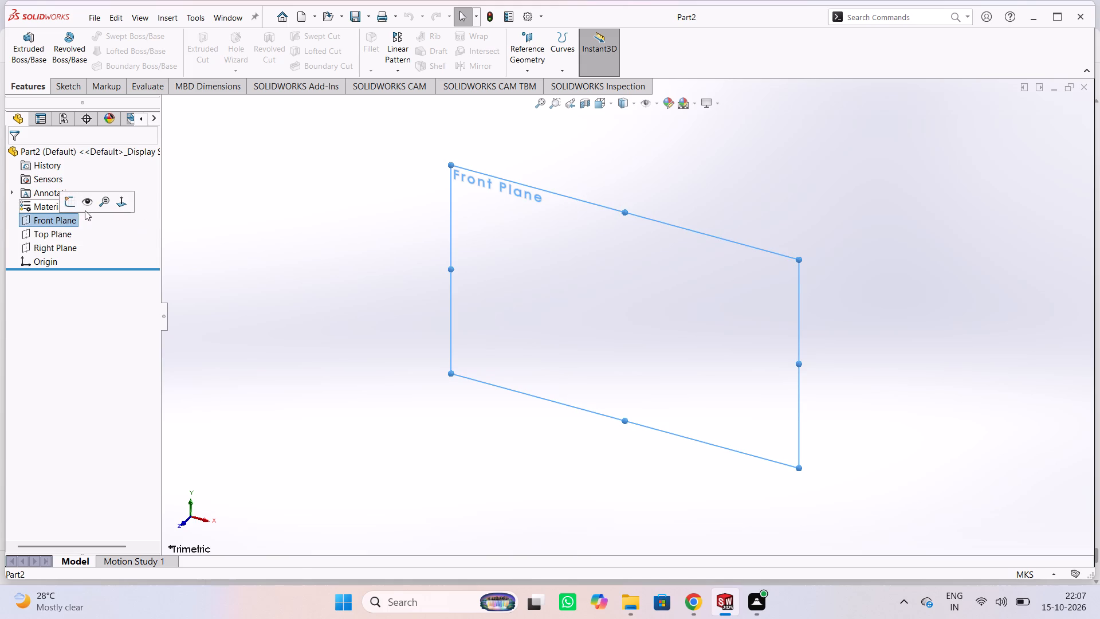
pyautogui.click(67, 199)
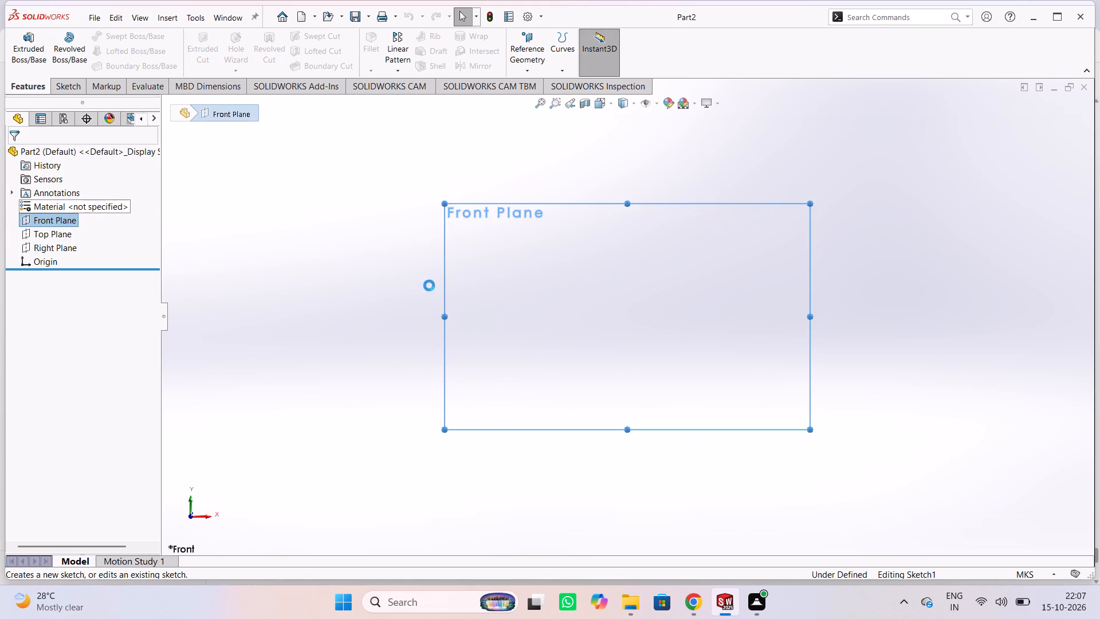
pyautogui.click(492, 272)
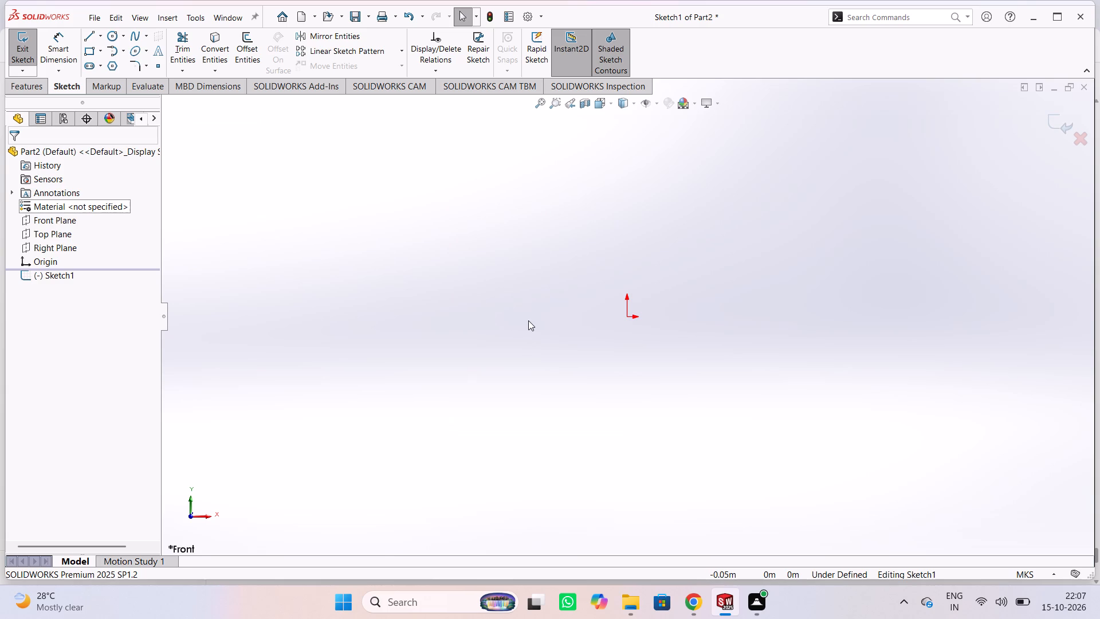
pyautogui.moveTo(532, 322); pyautogui.dragTo(599, 344, button='middle')
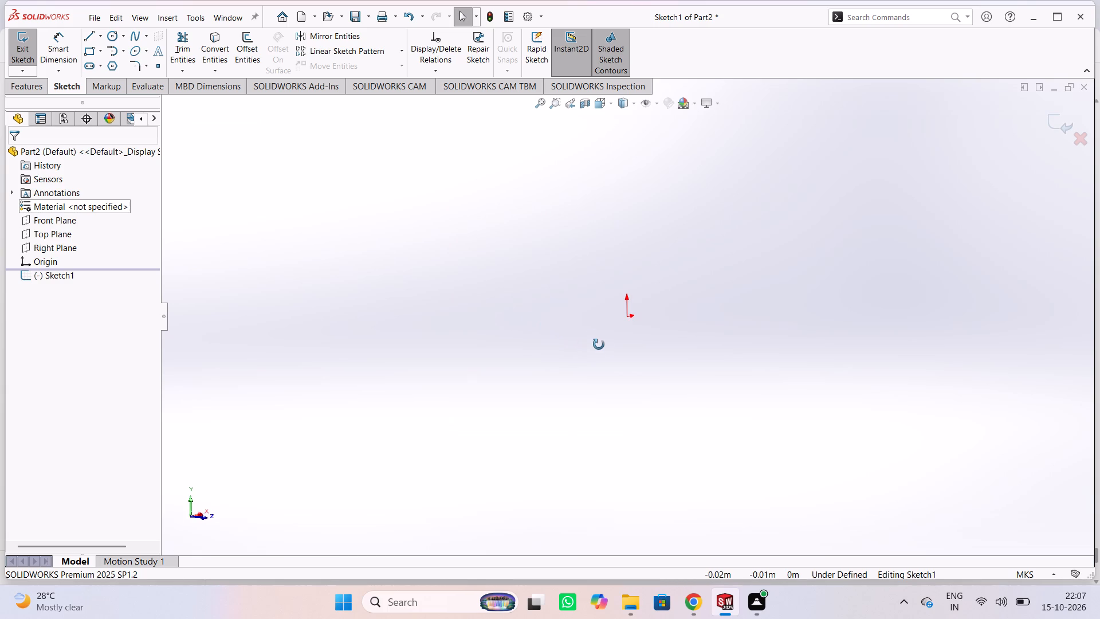
pyautogui.moveTo(599, 344); pyautogui.dragTo(583, 306, button='middle')
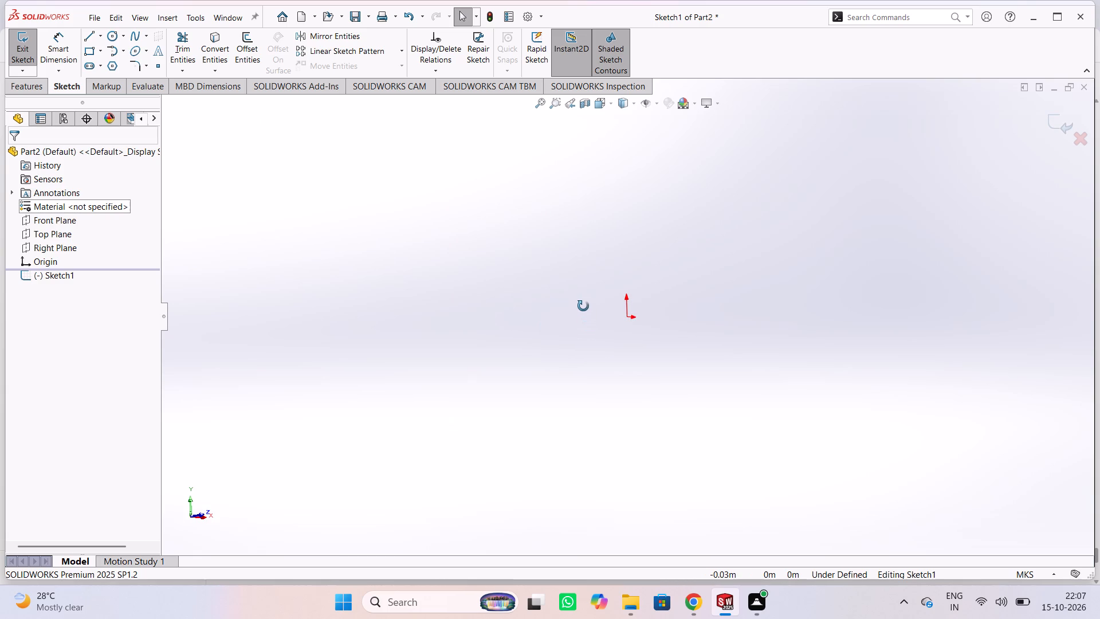
pyautogui.moveTo(583, 306); pyautogui.dragTo(588, 301, button='middle')
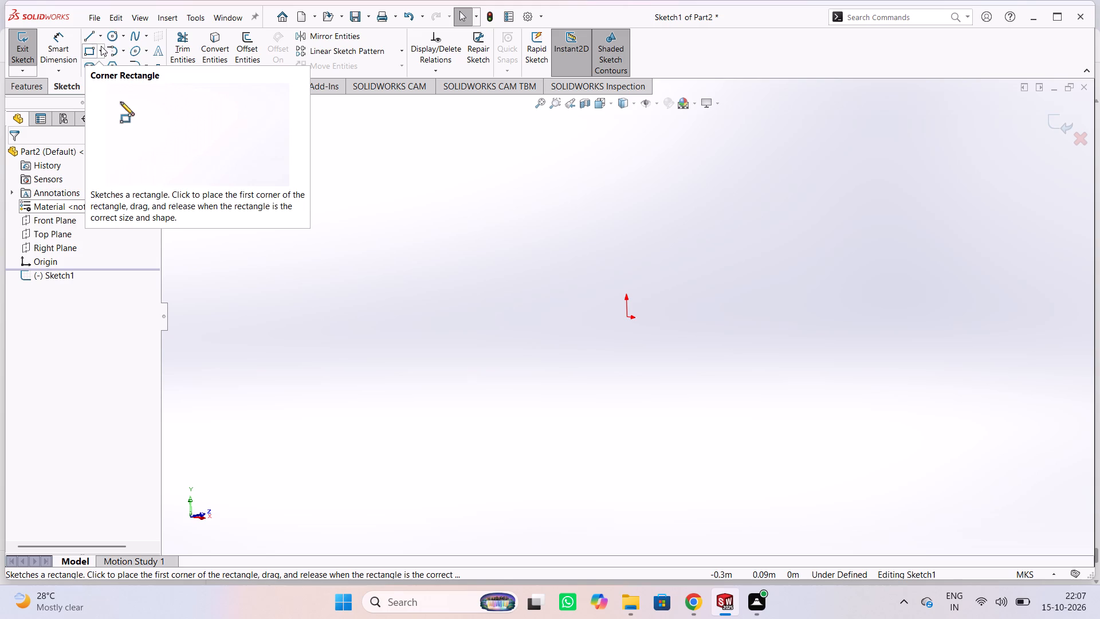
pyautogui.click(101, 46)
pyautogui.click(122, 81)
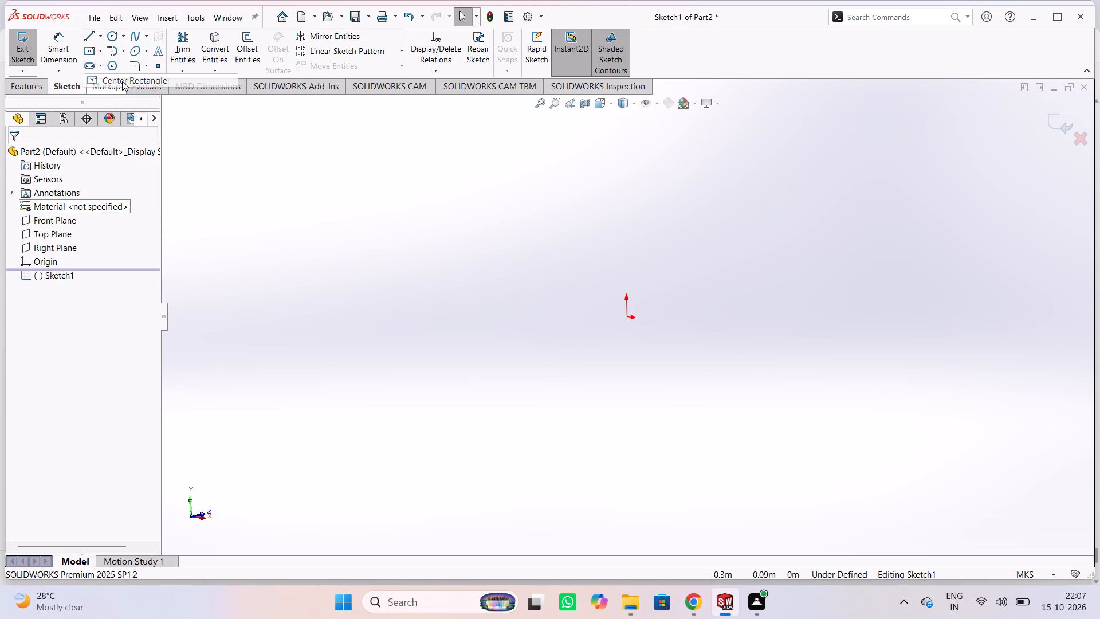
pyautogui.click(628, 318)
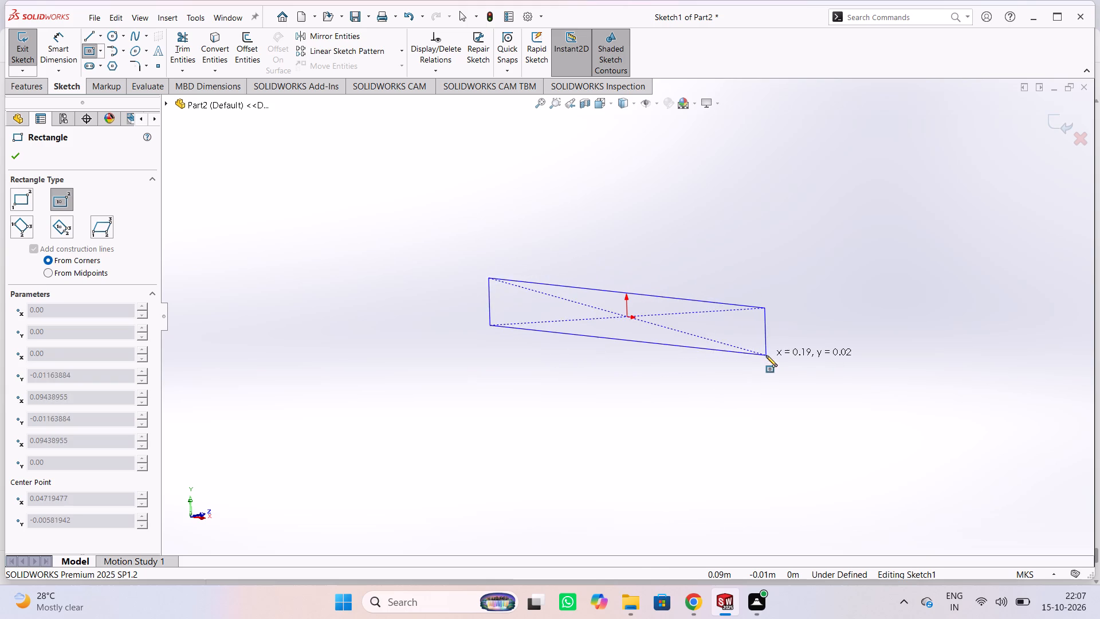
pyautogui.click(747, 408)
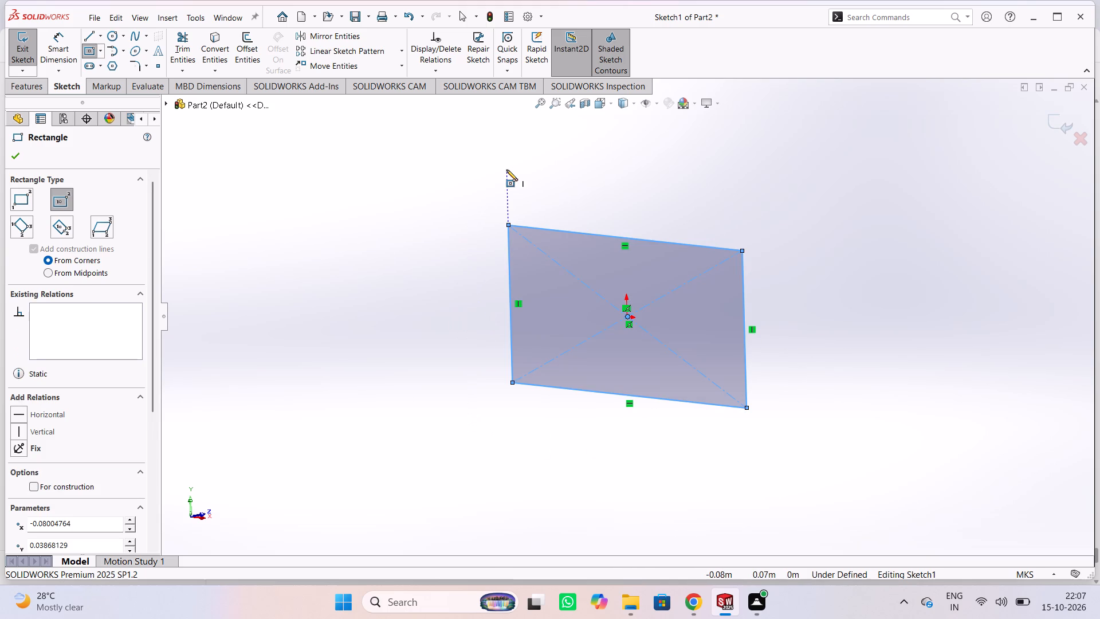
pyautogui.press('Escape')
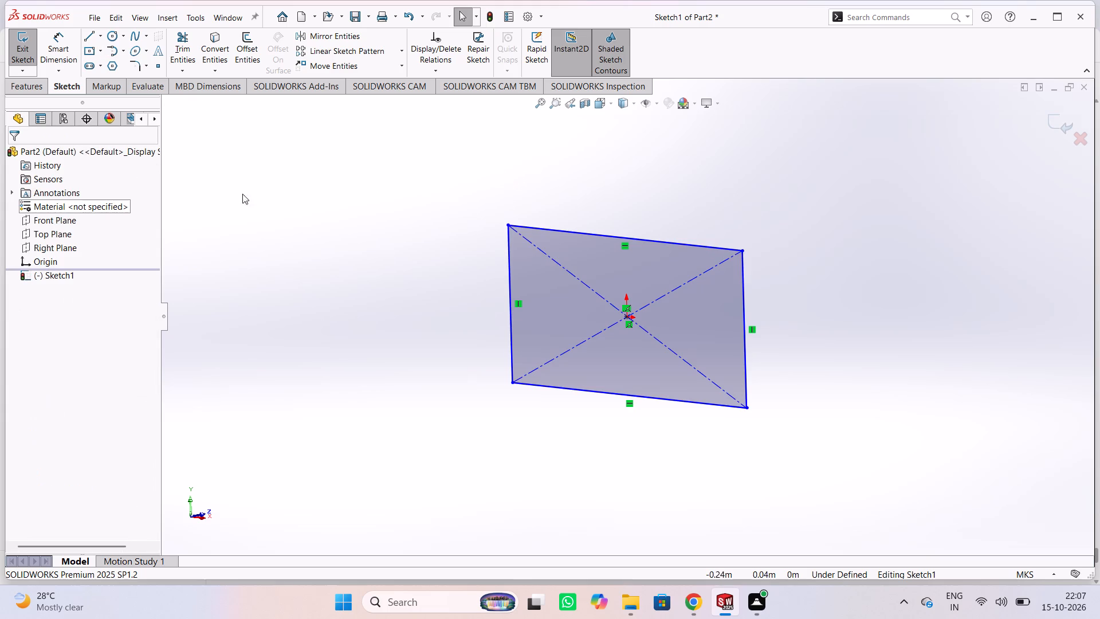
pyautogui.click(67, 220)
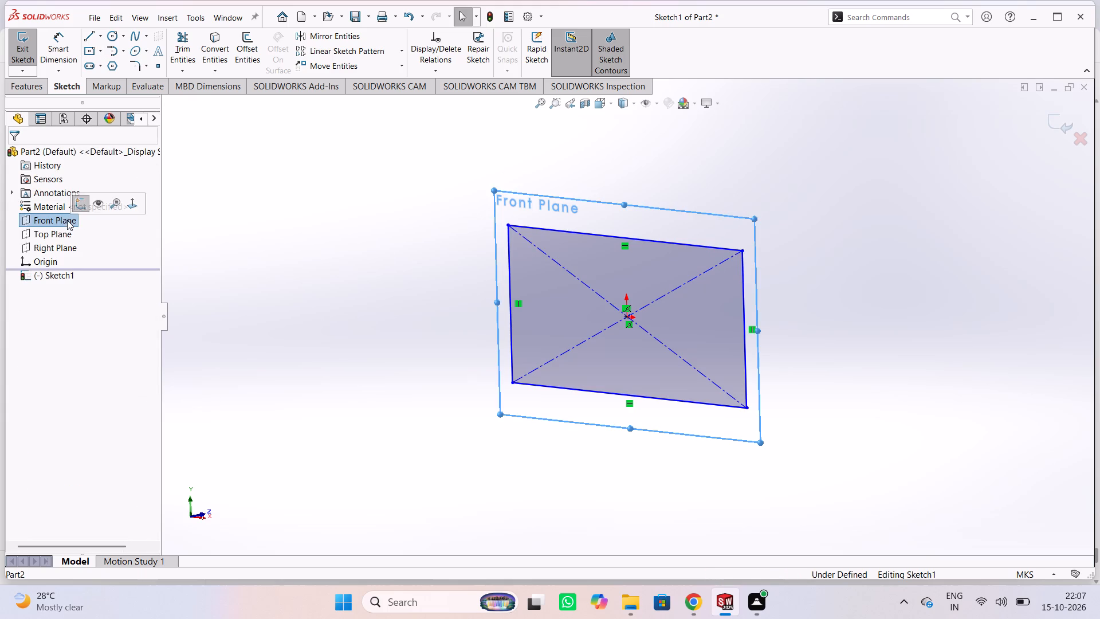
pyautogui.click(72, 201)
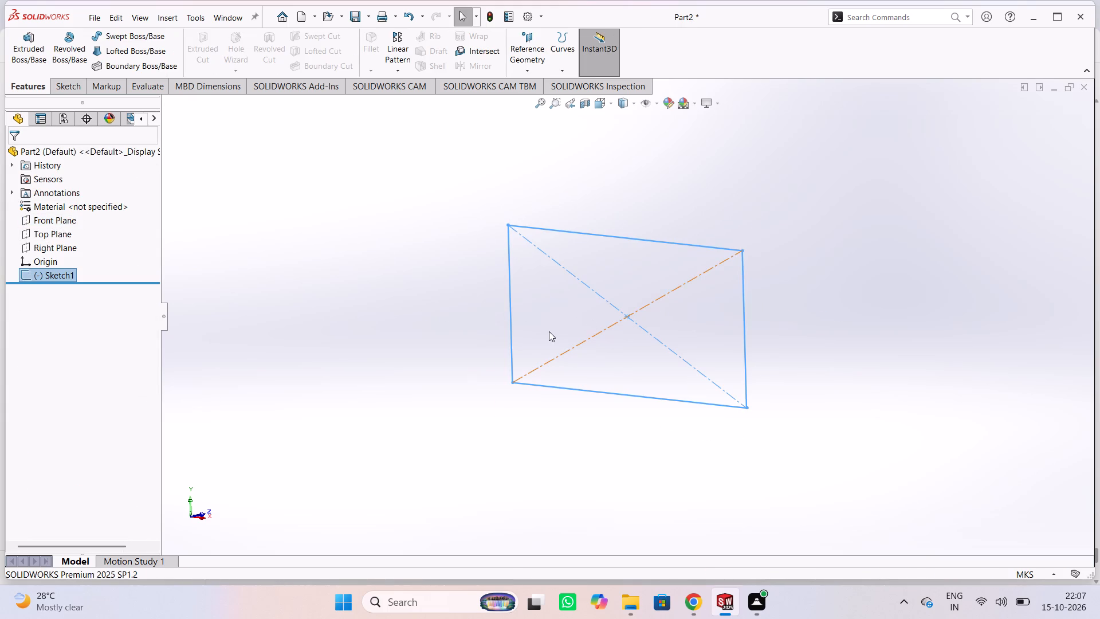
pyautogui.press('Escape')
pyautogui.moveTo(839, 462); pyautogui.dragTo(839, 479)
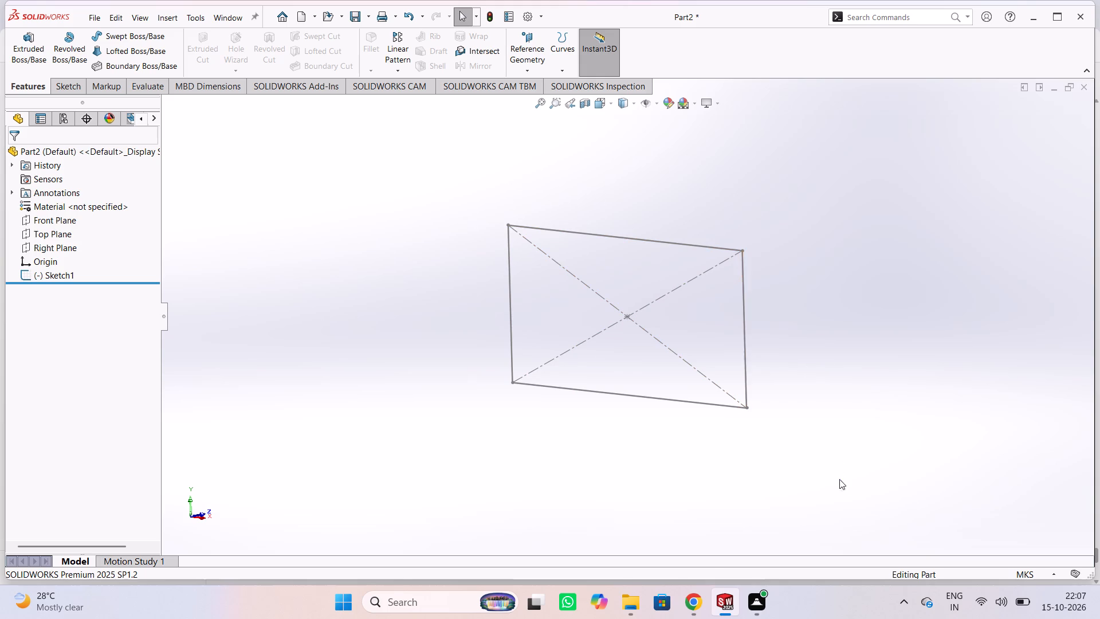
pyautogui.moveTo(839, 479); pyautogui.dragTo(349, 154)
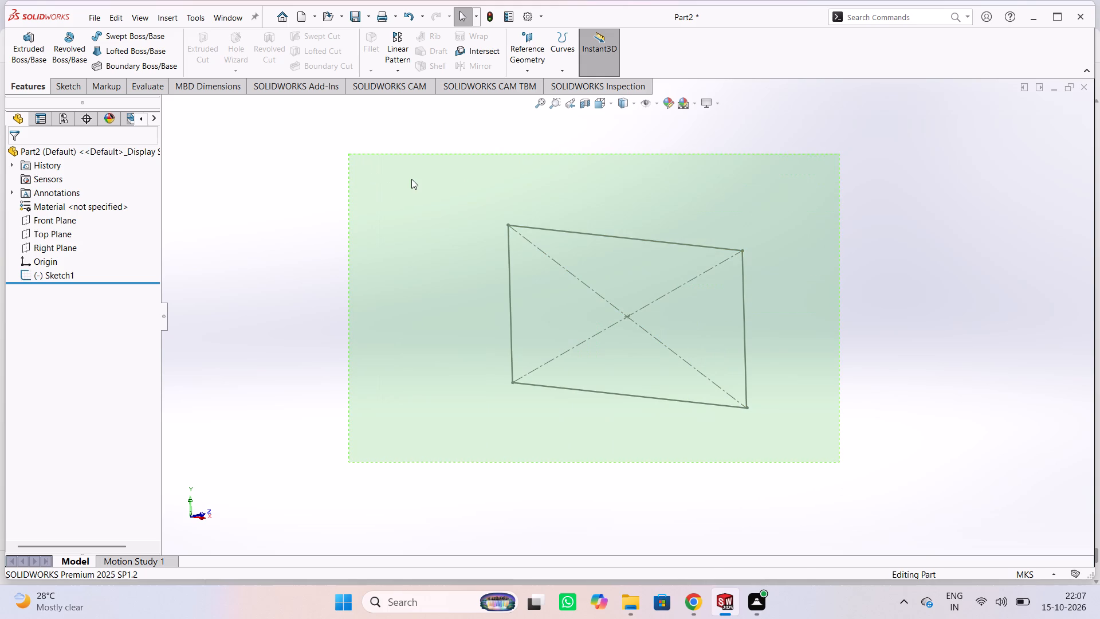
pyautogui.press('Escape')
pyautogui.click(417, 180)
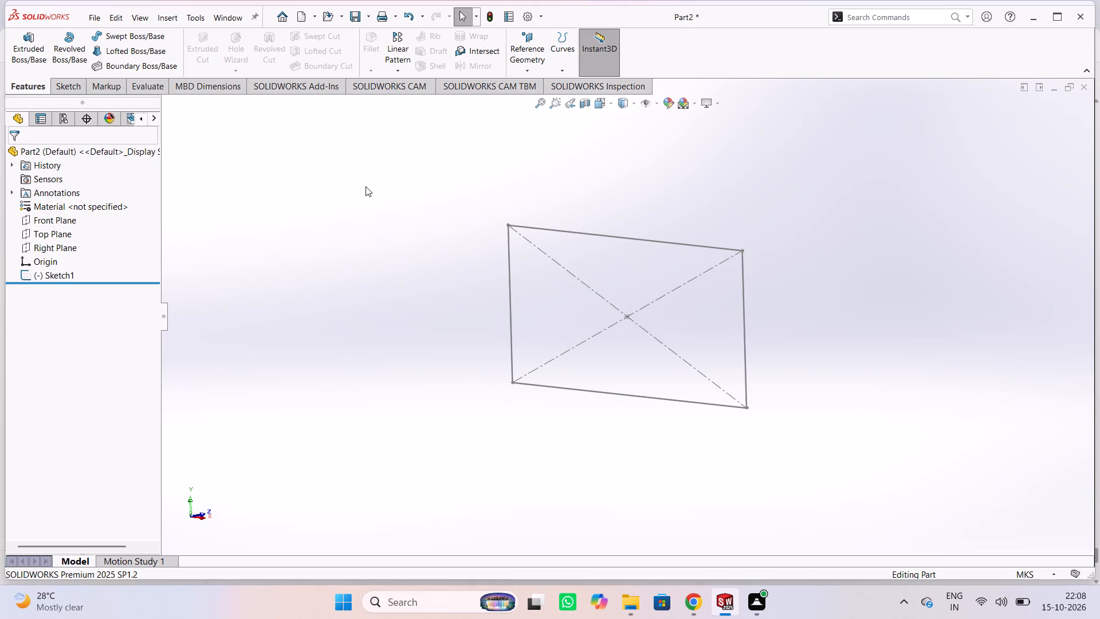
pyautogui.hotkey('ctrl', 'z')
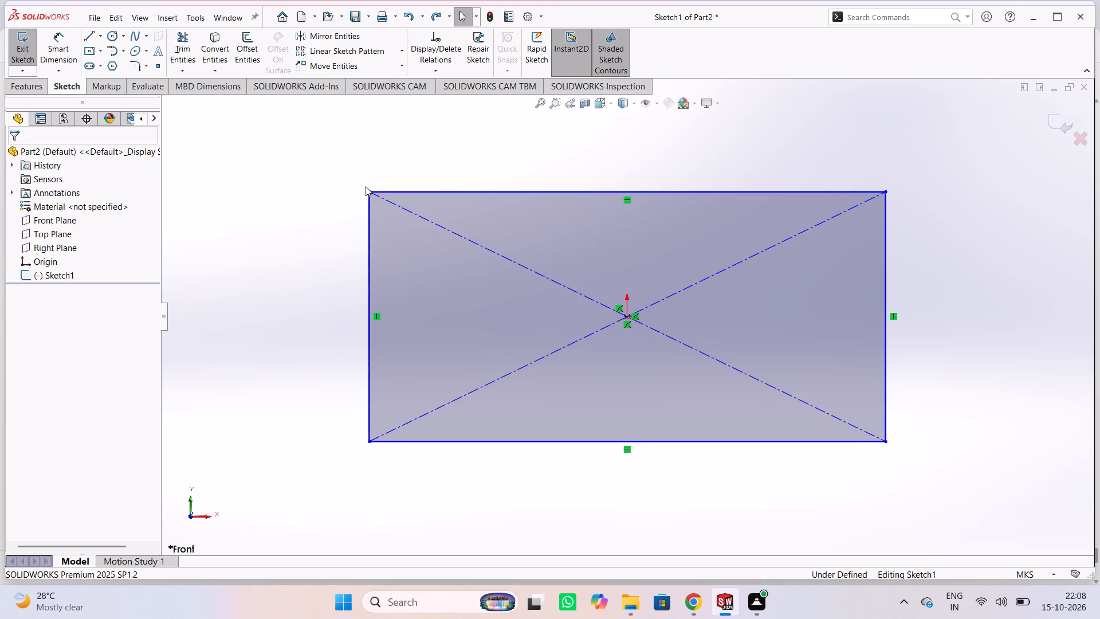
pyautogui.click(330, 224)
# Dimension the height of the rectangle on its right side and set it to 30 m.
pyautogui.click(54, 61)
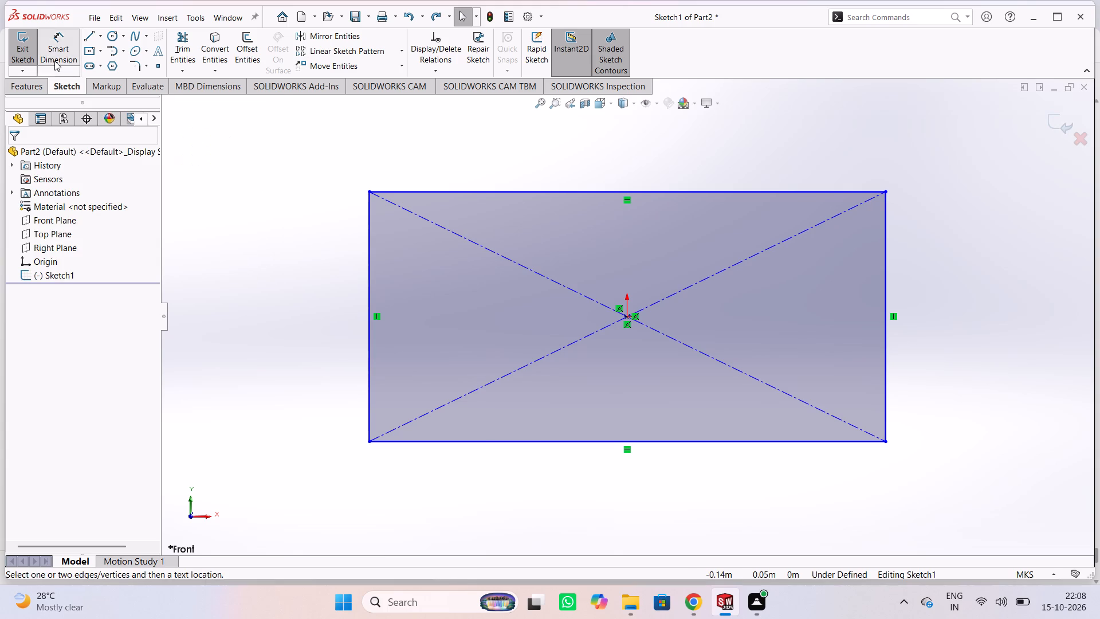
pyautogui.click(887, 352)
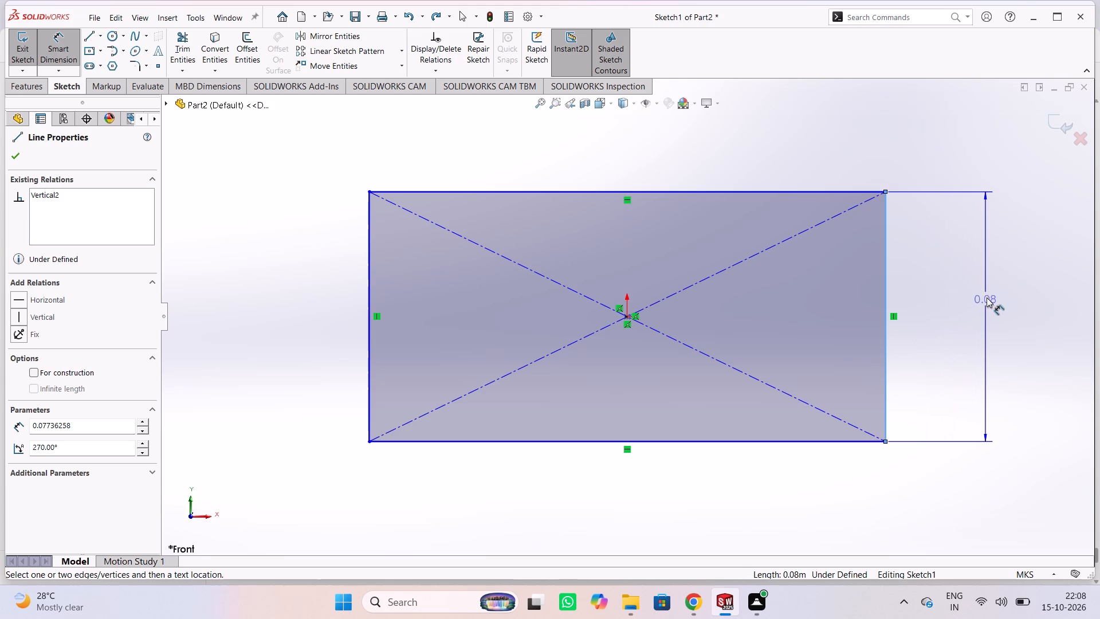
pyautogui.click(987, 297)
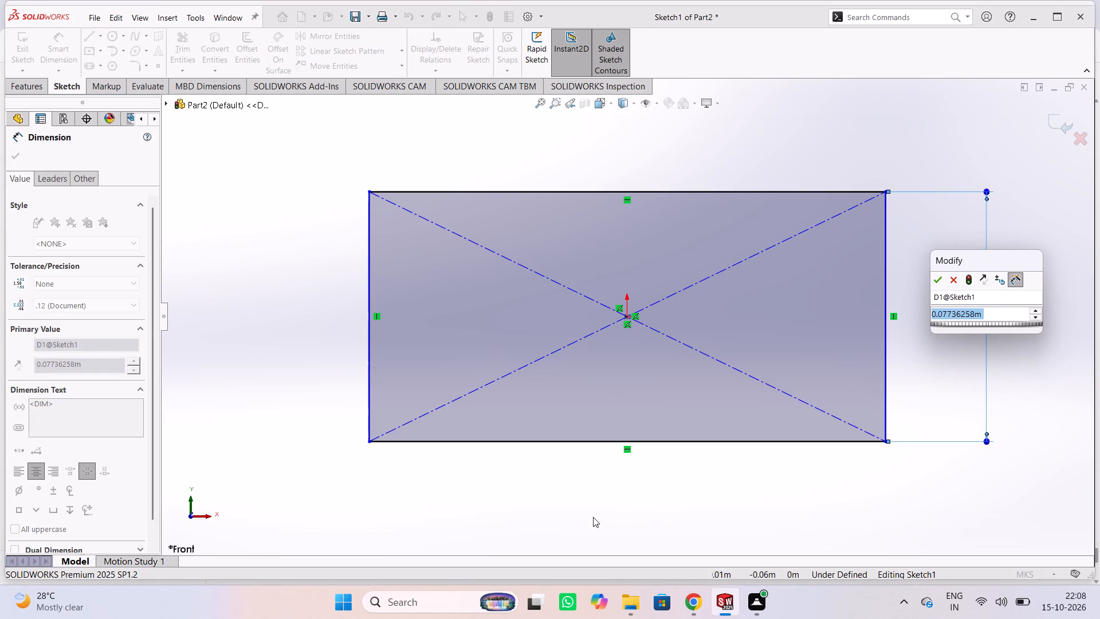
pyautogui.moveTo(531, 493); pyautogui.dragTo(586, 493, button='middle')
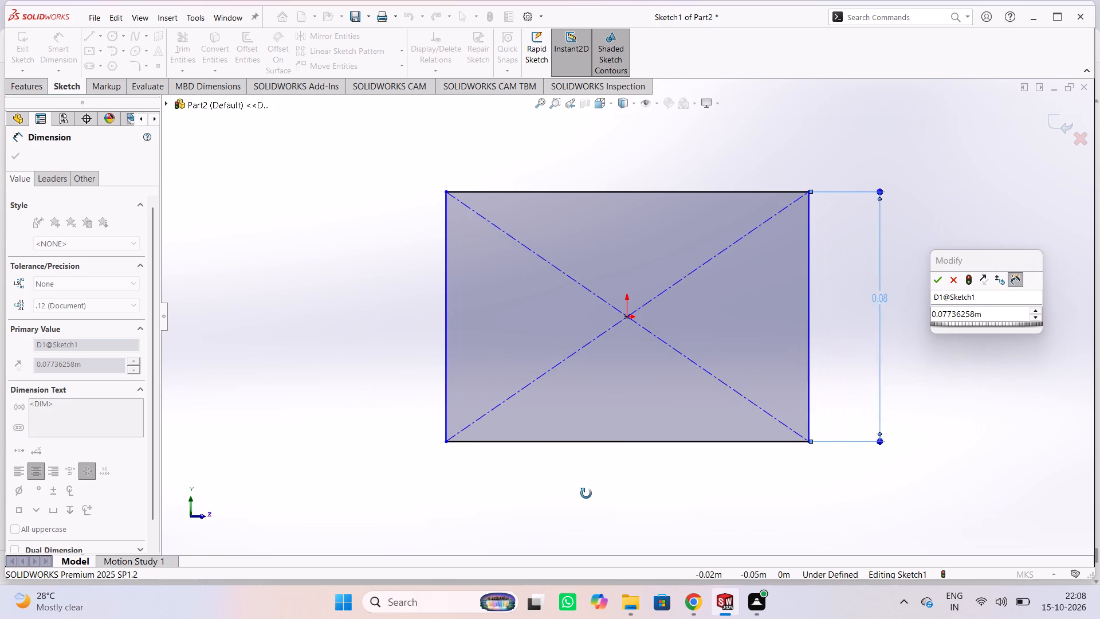
pyautogui.moveTo(586, 493); pyautogui.dragTo(579, 493, button='middle')
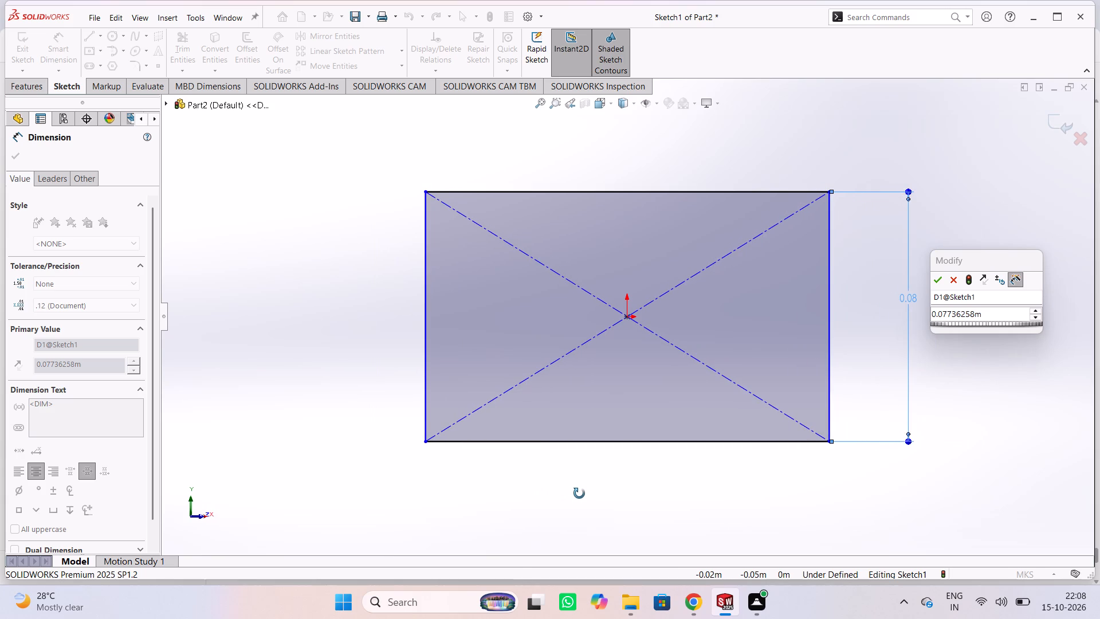
pyautogui.moveTo(579, 493); pyautogui.dragTo(558, 492, button='middle')
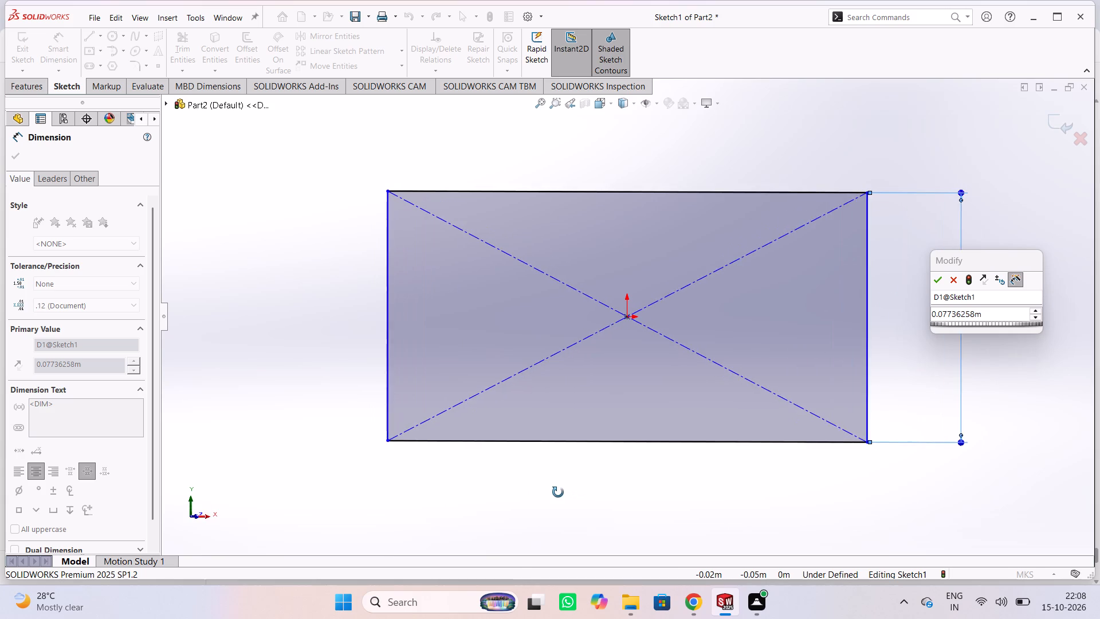
pyautogui.moveTo(558, 492); pyautogui.dragTo(555, 492, button='middle')
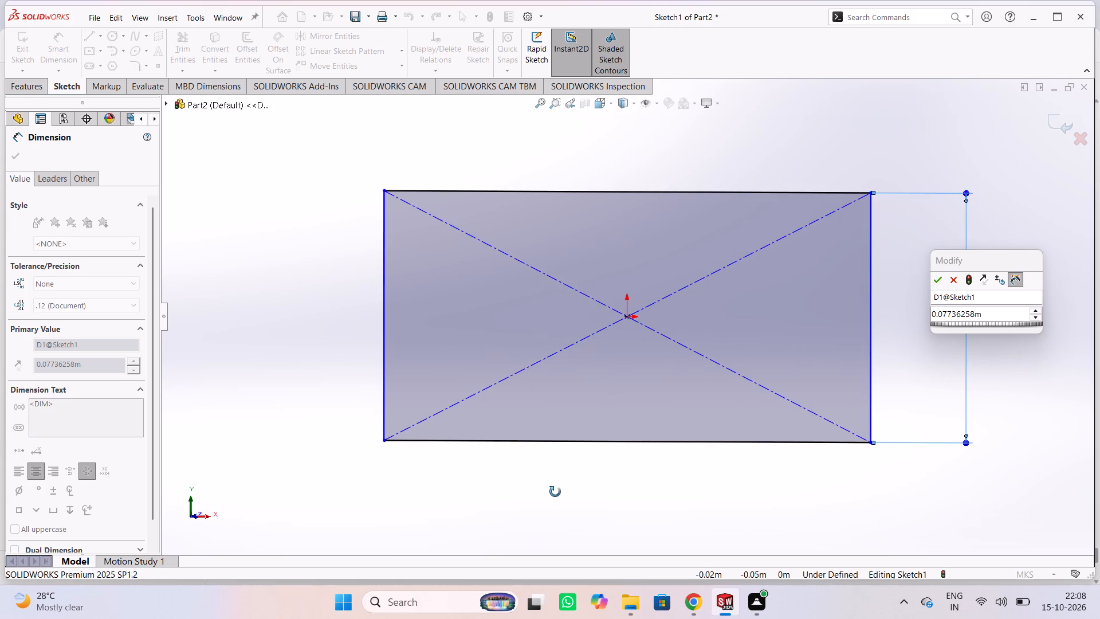
pyautogui.moveTo(555, 492); pyautogui.dragTo(560, 489, button='middle')
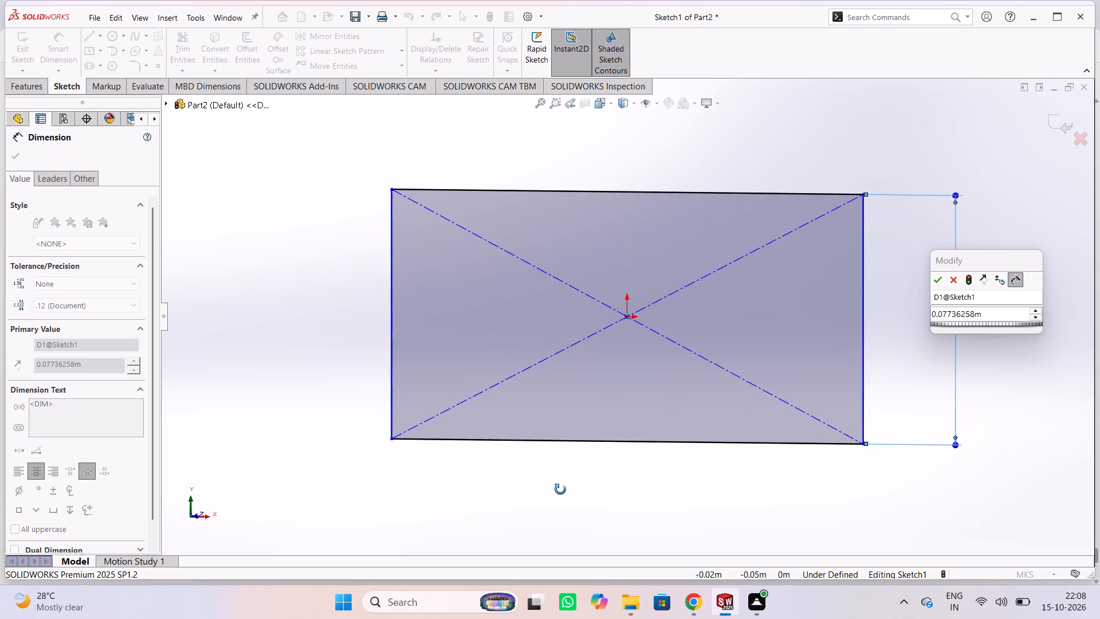
pyautogui.moveTo(560, 489); pyautogui.dragTo(567, 487, button='middle')
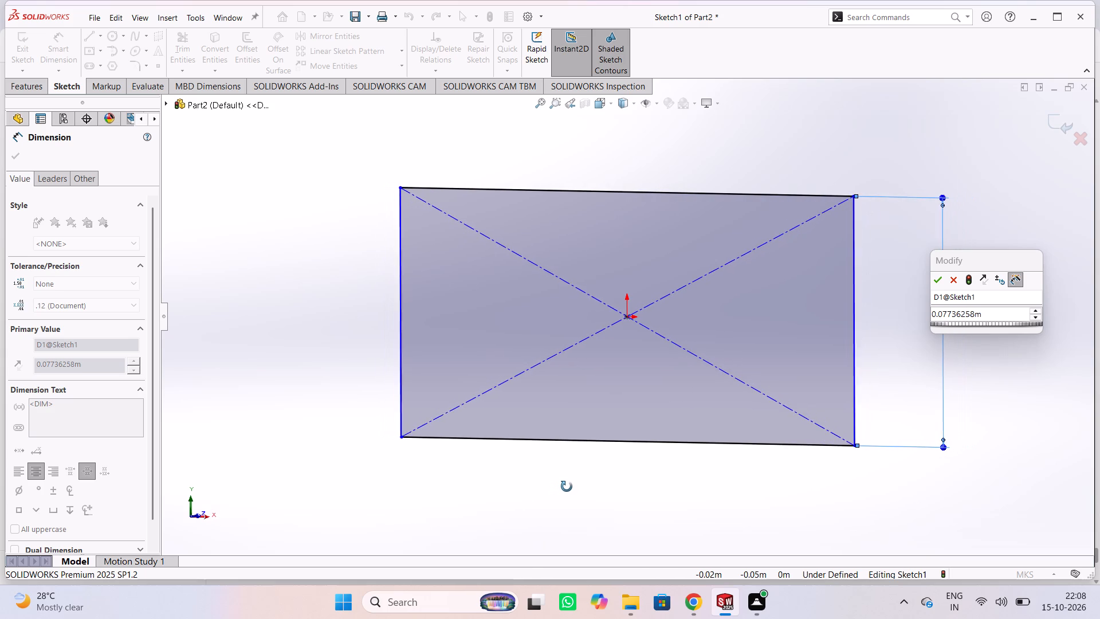
pyautogui.moveTo(567, 487); pyautogui.dragTo(565, 485, button='middle')
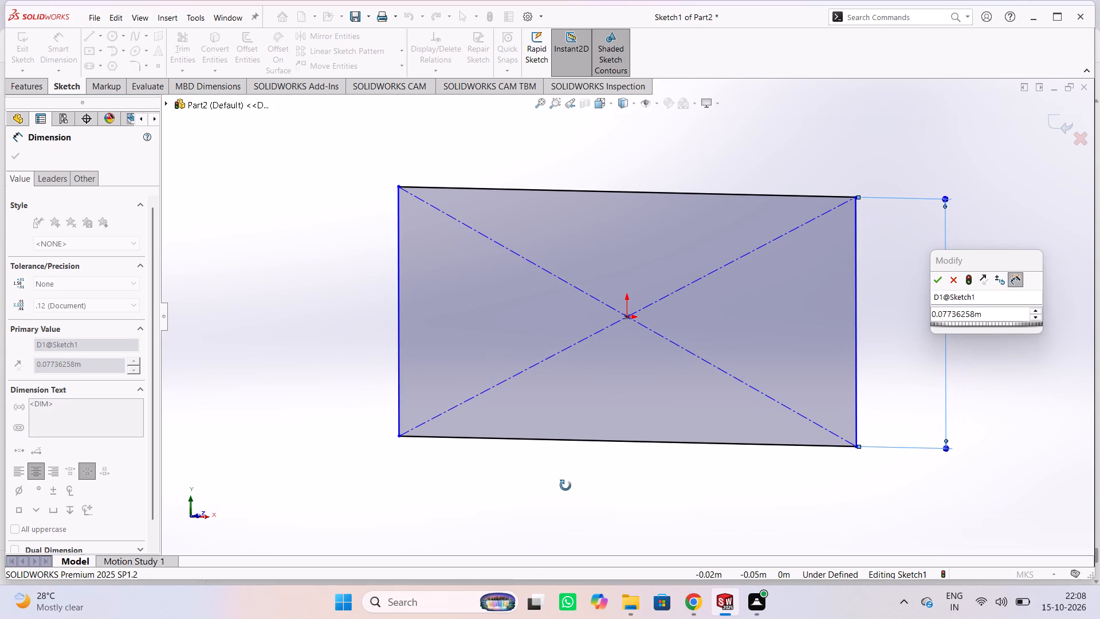
pyautogui.moveTo(565, 485); pyautogui.dragTo(564, 485, button='middle')
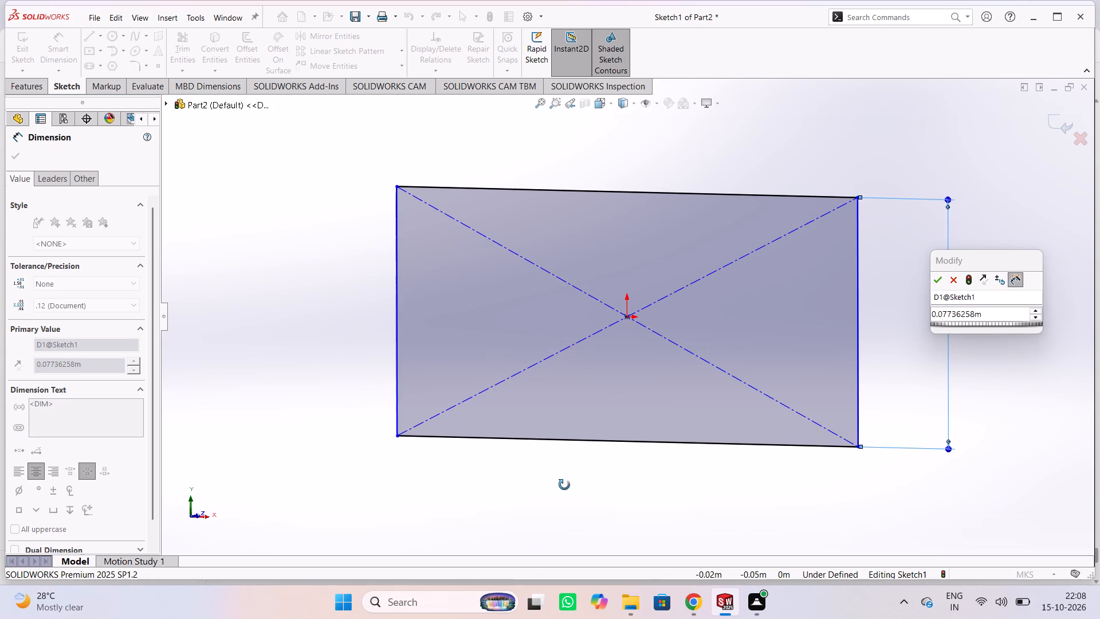
pyautogui.moveTo(564, 485); pyautogui.dragTo(579, 481, button='middle')
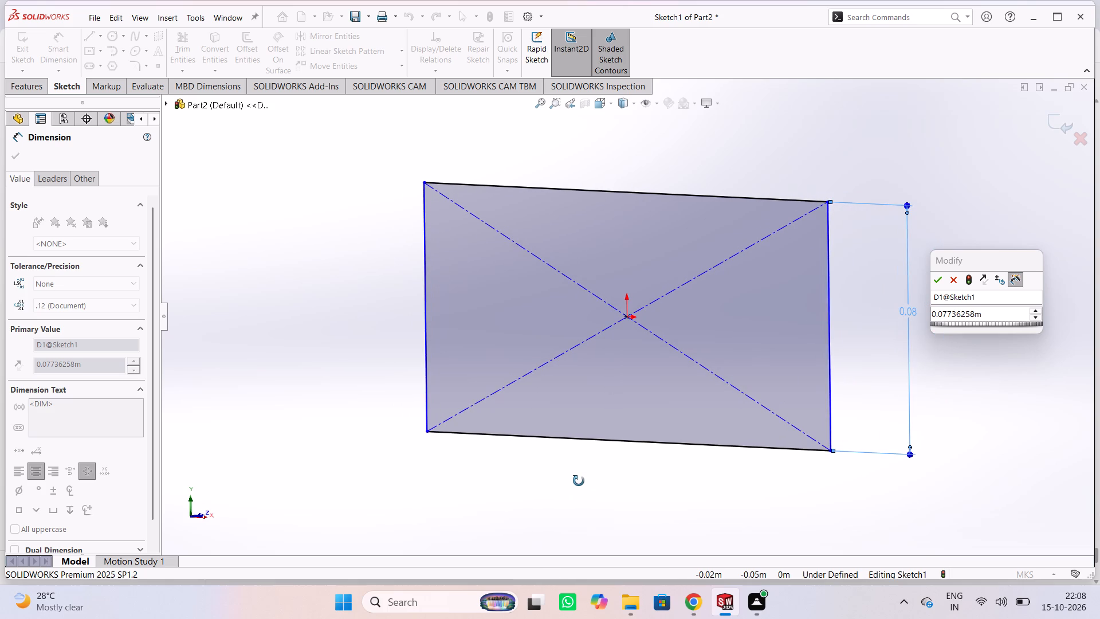
pyautogui.moveTo(579, 481); pyautogui.dragTo(601, 481, button='middle')
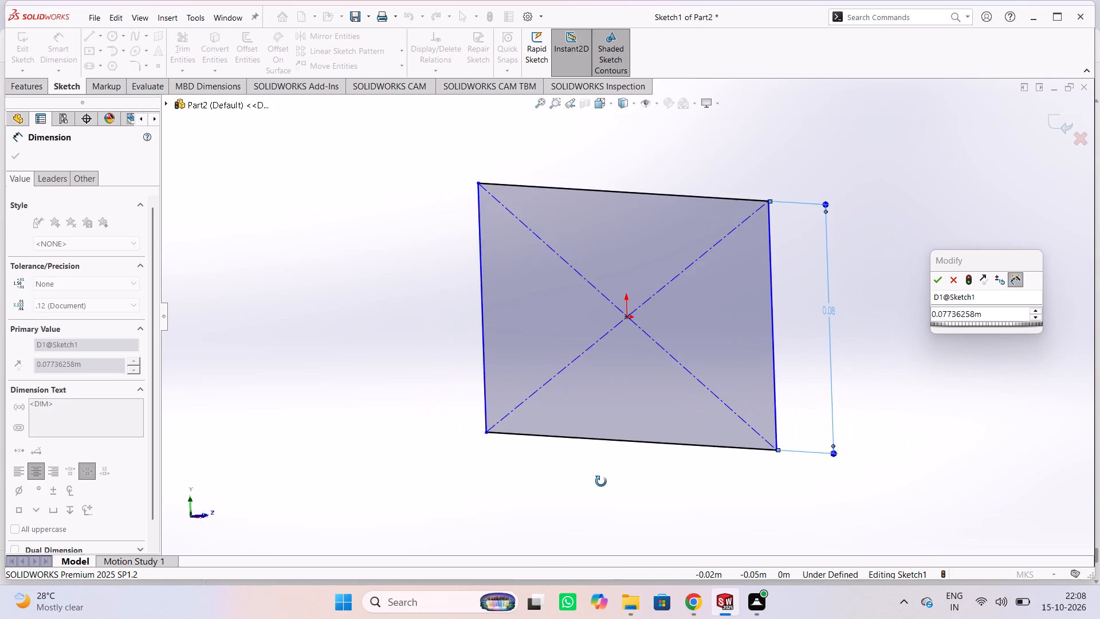
pyautogui.moveTo(601, 481); pyautogui.dragTo(548, 487, button='middle')
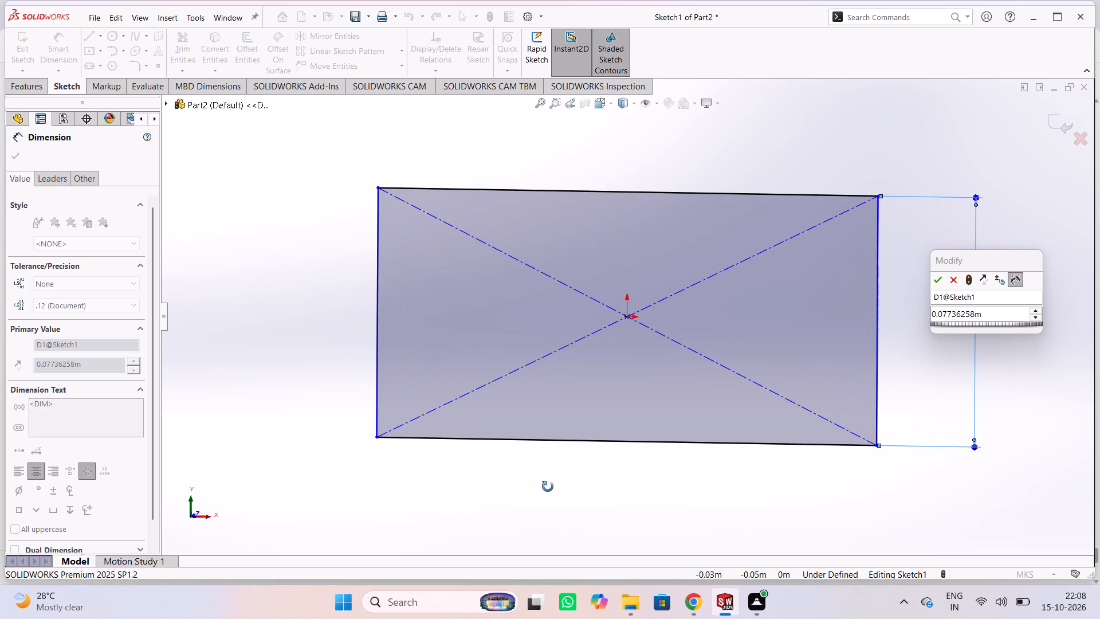
pyautogui.moveTo(548, 487); pyautogui.dragTo(552, 487, button='middle')
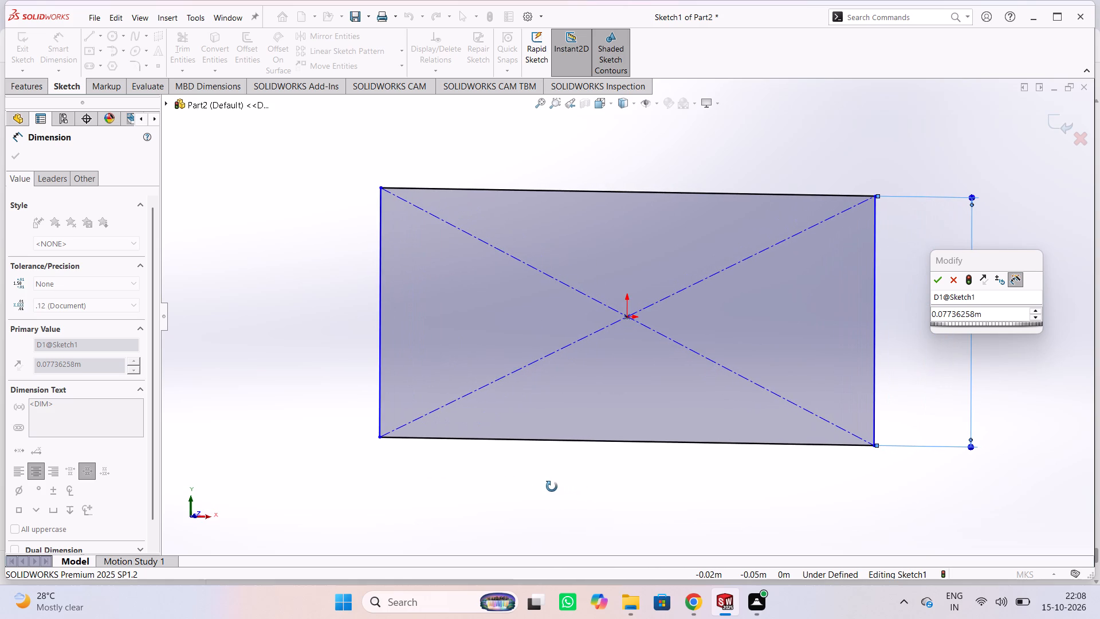
pyautogui.moveTo(552, 487); pyautogui.dragTo(555, 488, button='middle')
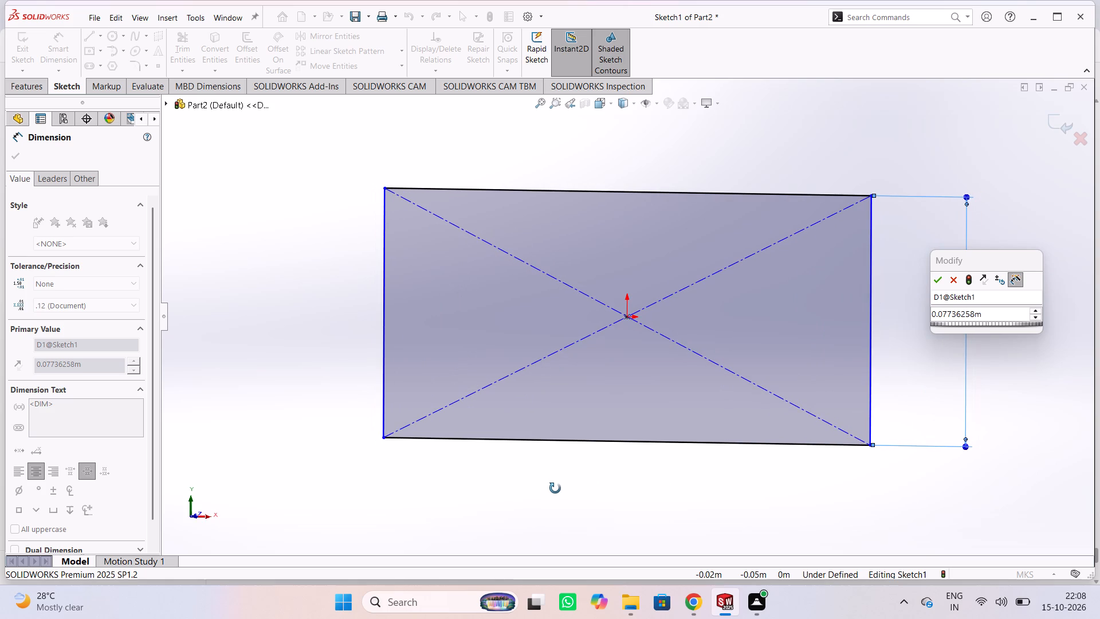
pyautogui.moveTo(555, 488); pyautogui.dragTo(571, 460, button='middle')
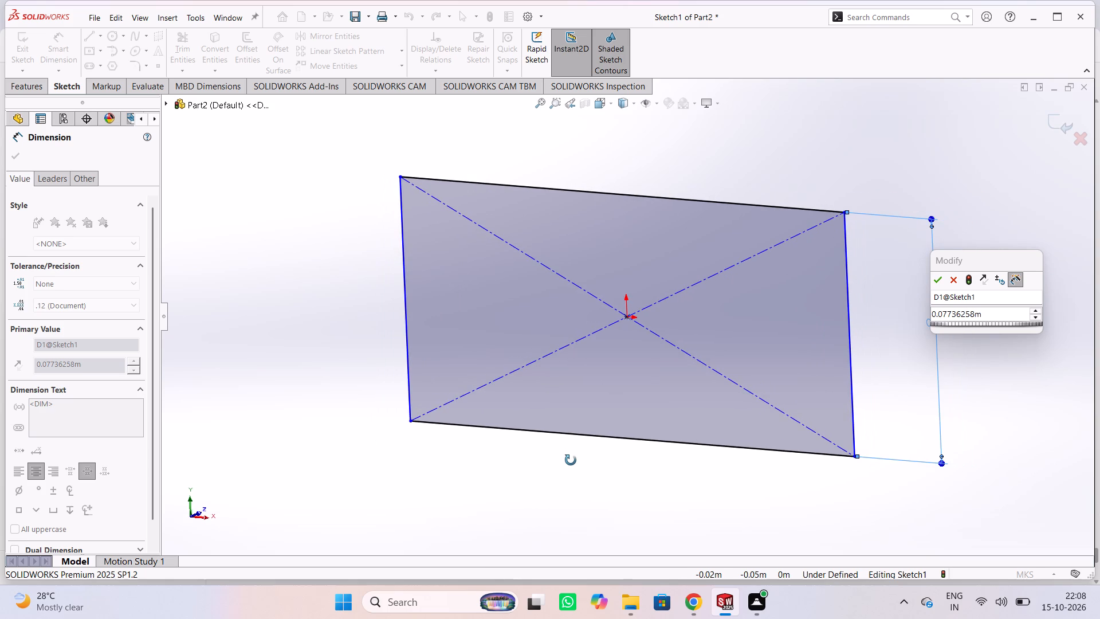
pyautogui.moveTo(571, 460); pyautogui.dragTo(567, 458, button='middle')
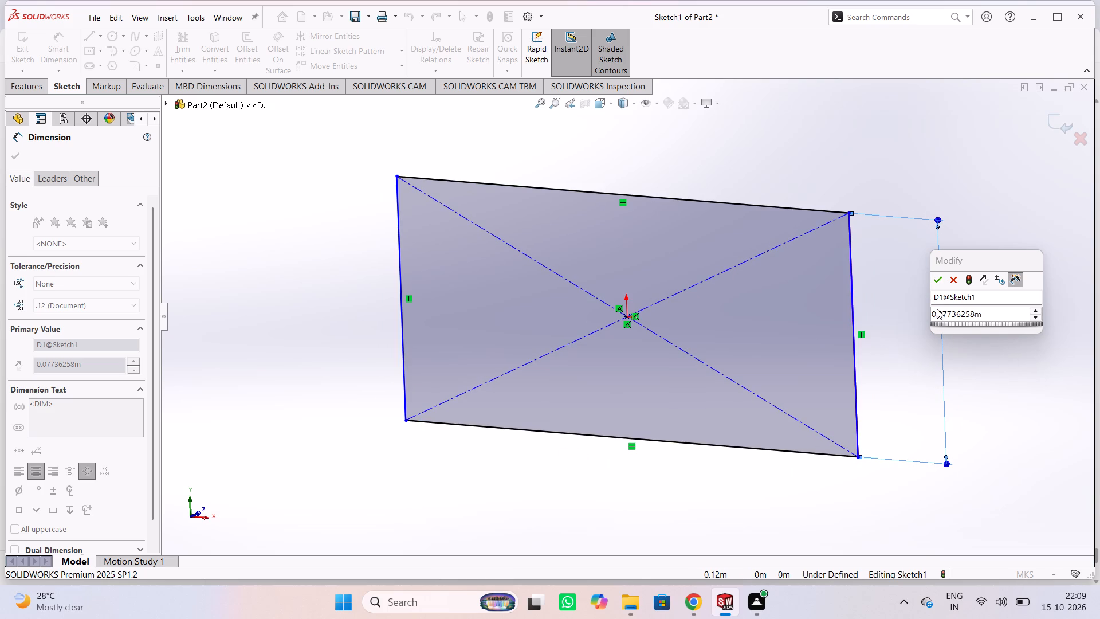
pyautogui.click(1004, 309)
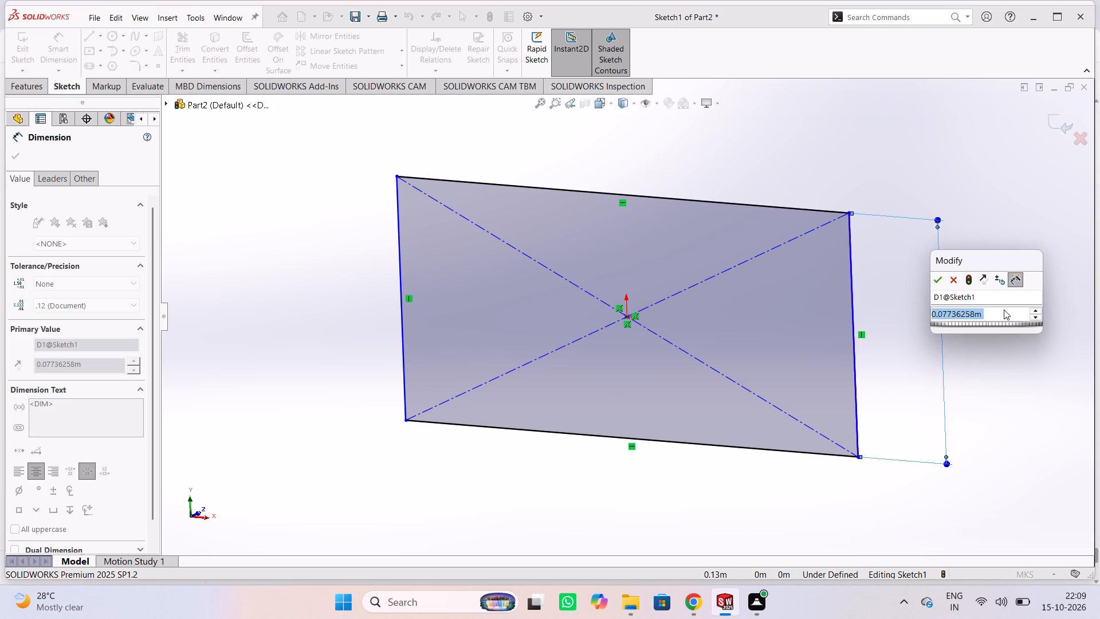
pyautogui.write('30')
pyautogui.press('Return')
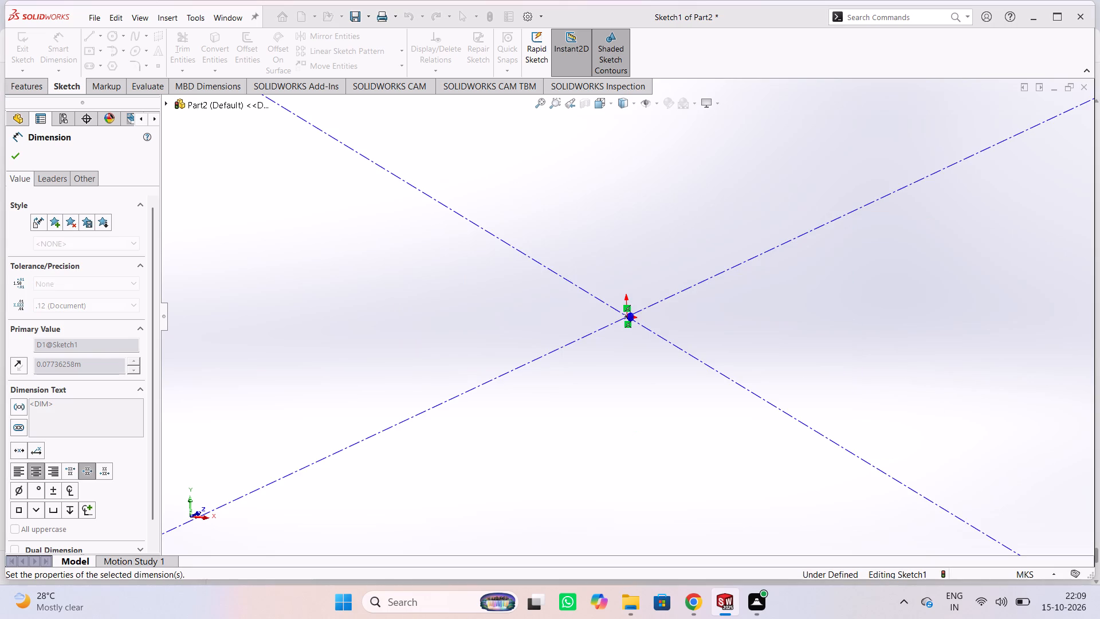
pyautogui.scroll(-5, 952, 269)
pyautogui.scroll(13, 948, 269)
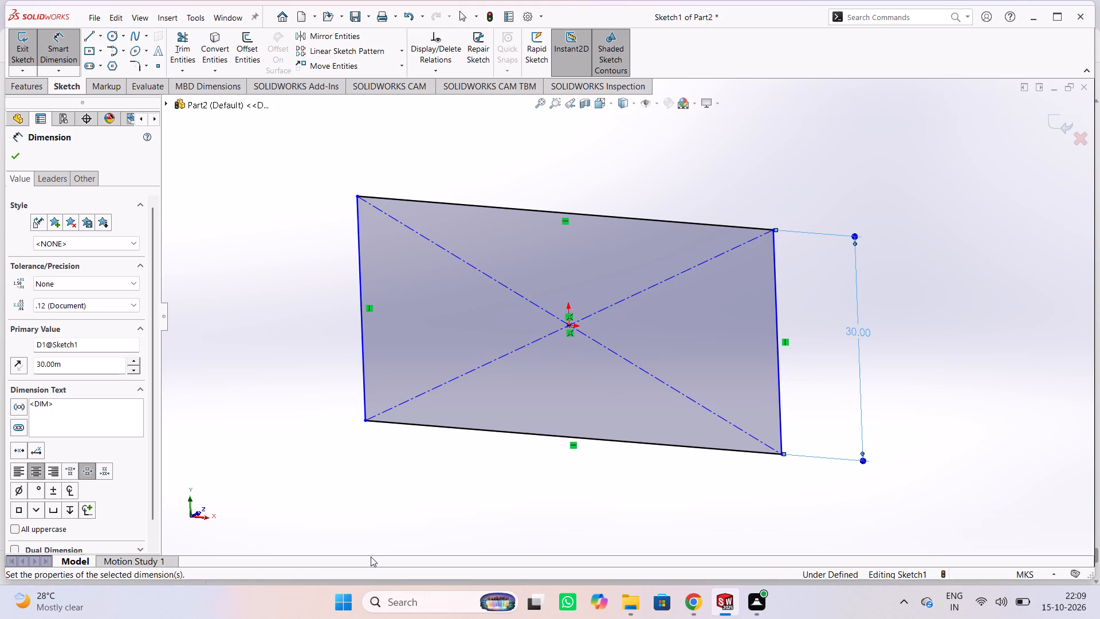
pyautogui.hotkey('ctrl', '1')
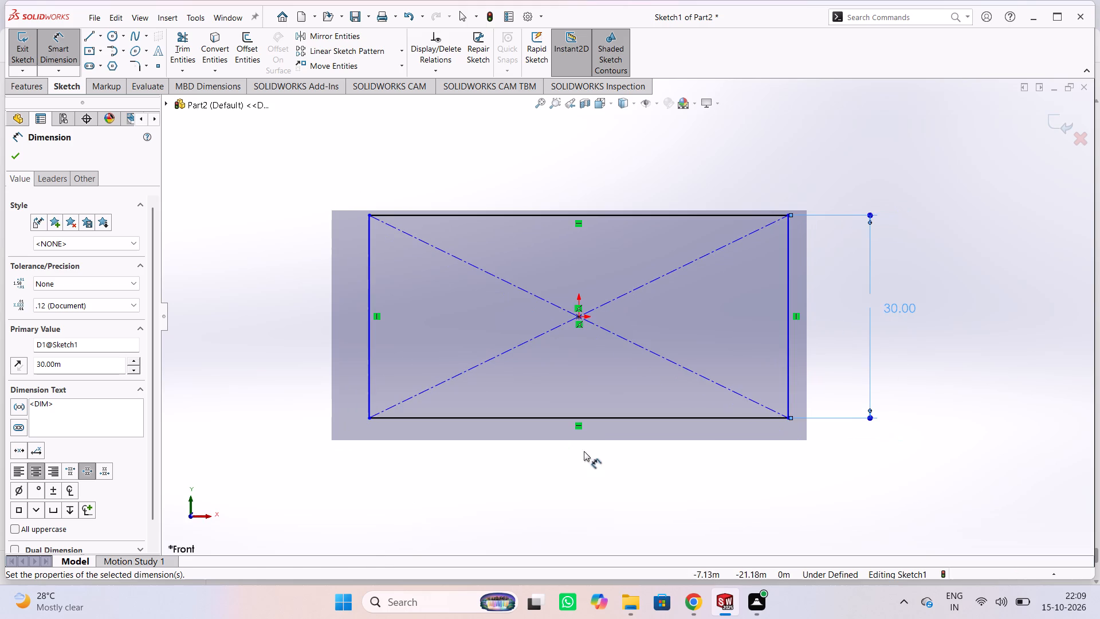
pyautogui.click(917, 417)
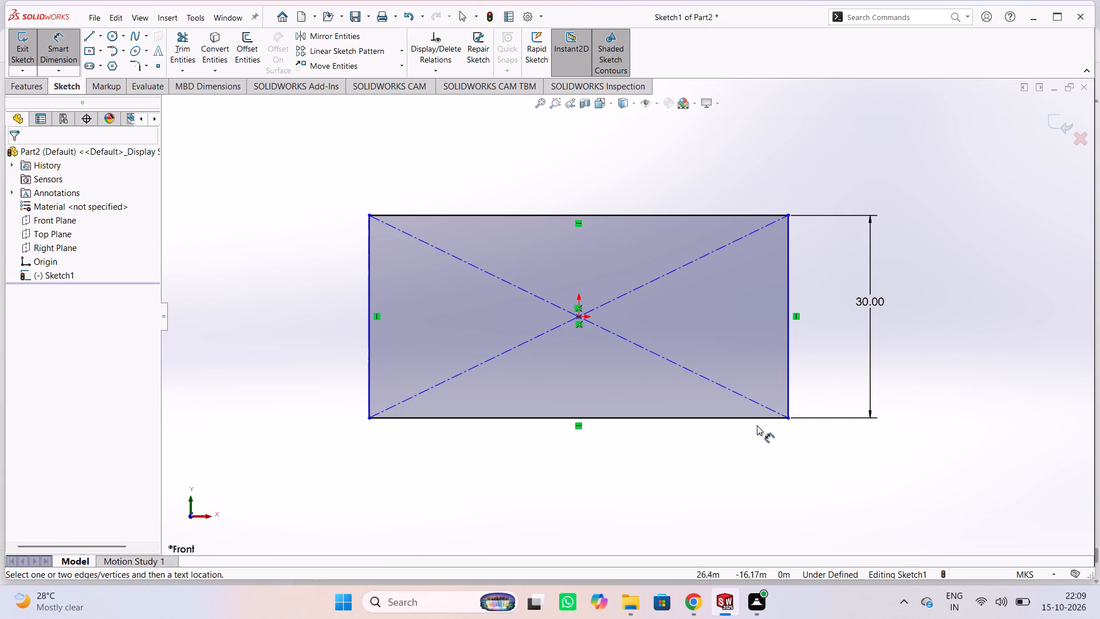
# Dimension the width of the rectangle along its bottom edge and set it to 55 m.
pyautogui.click(692, 420)
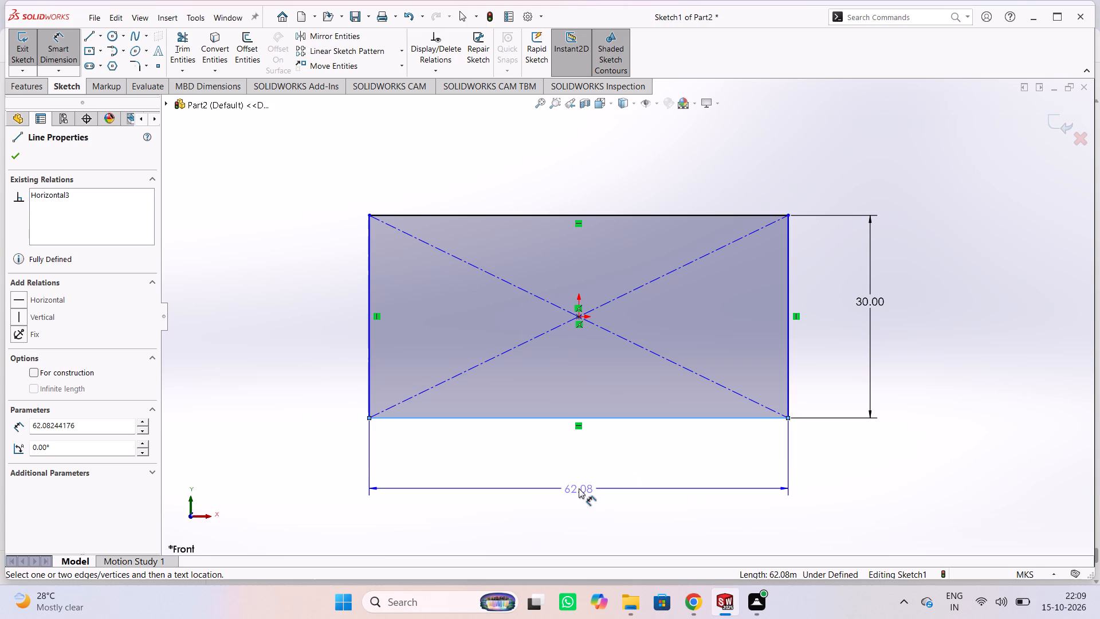
pyautogui.click(579, 488)
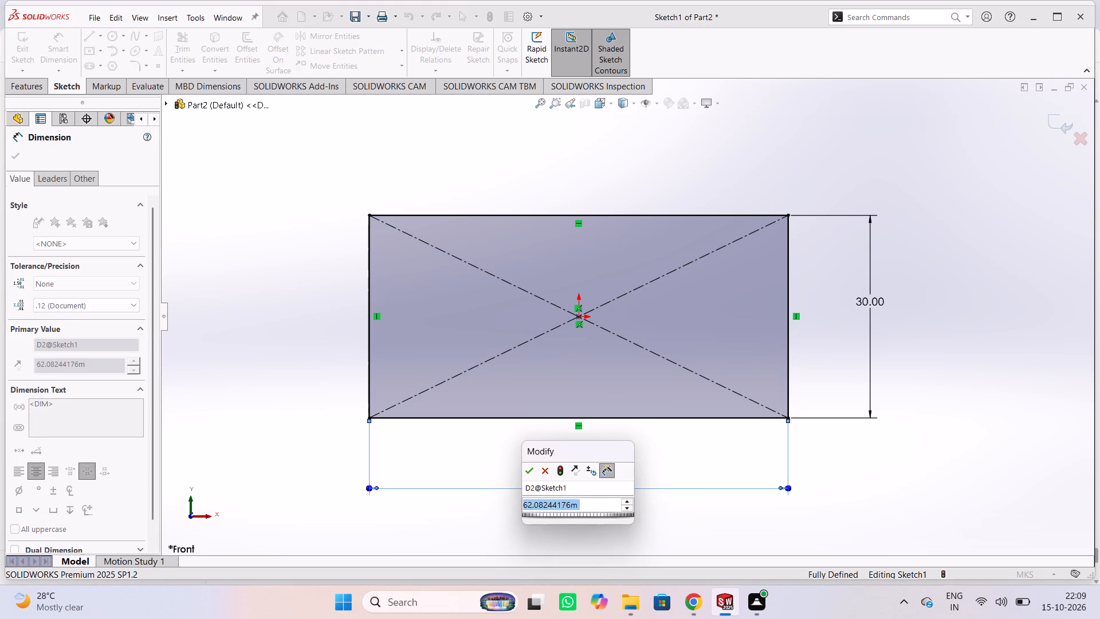
pyautogui.write('55')
pyautogui.press('Return')
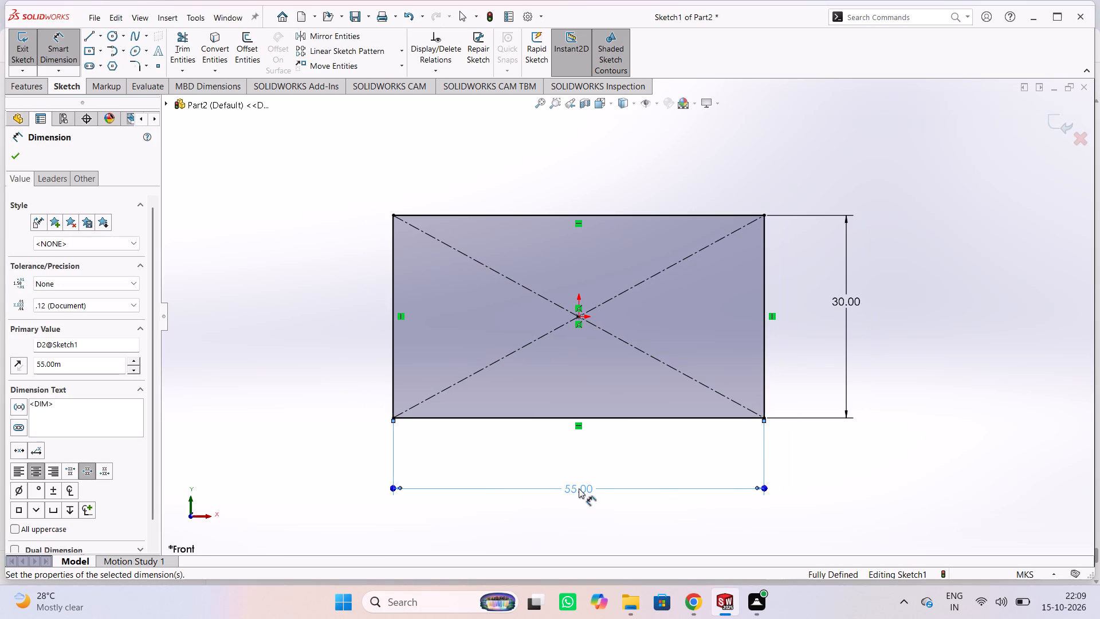
pyautogui.click(654, 452)
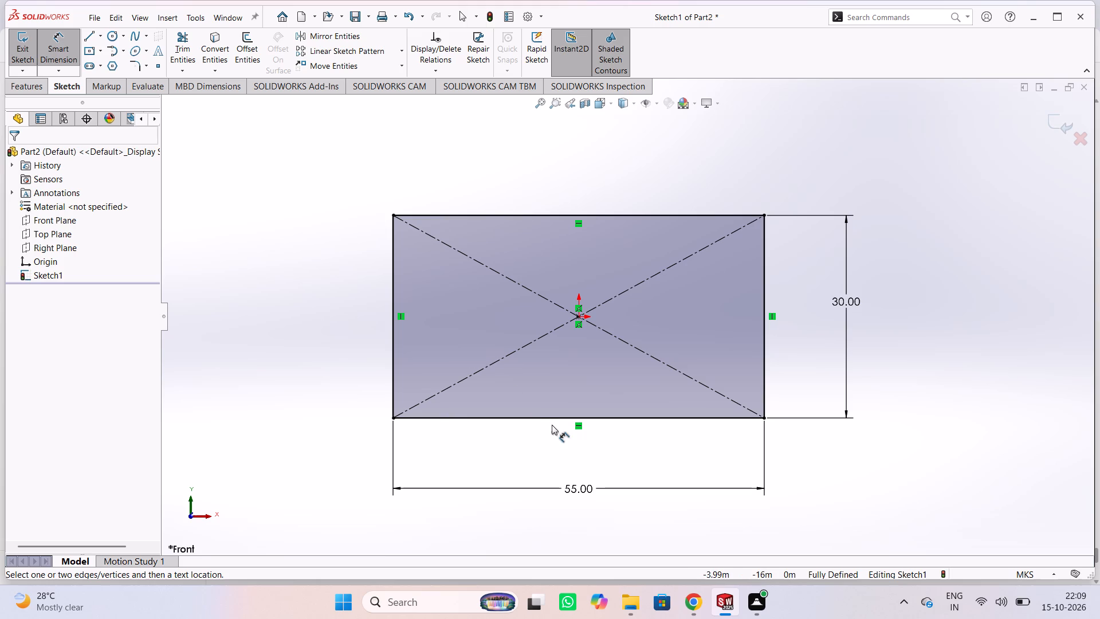
pyautogui.press('Escape')
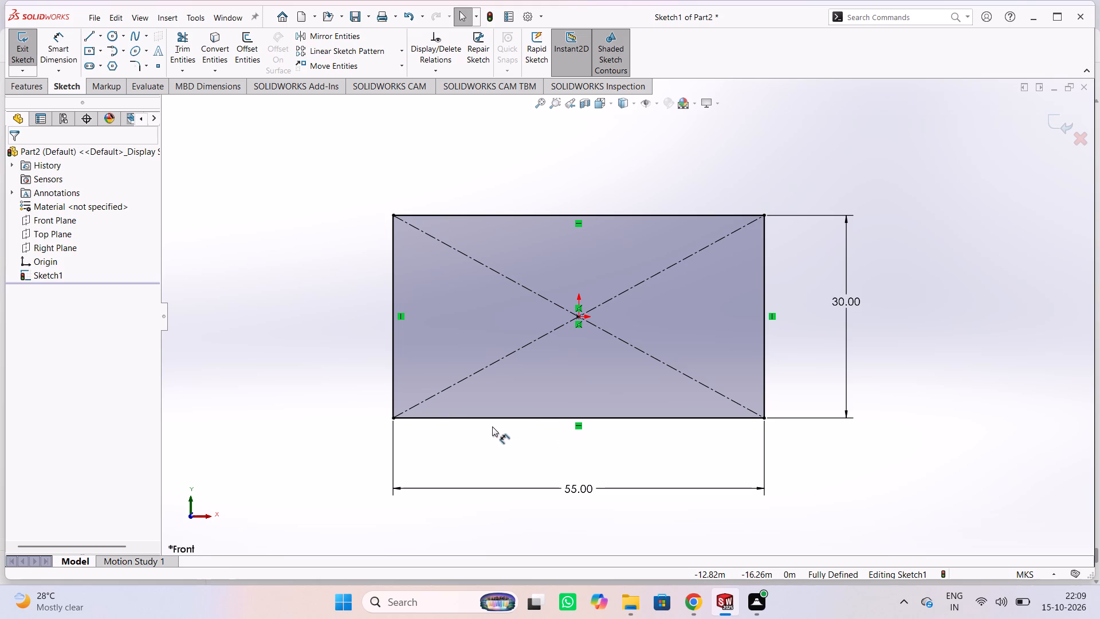
# Sketch a two-step line chain from the rectangle's lower-right corner: about 16.3 m along the bottom, up, about 22.6 m left, up, and to the left edge.
pyautogui.click(87, 36)
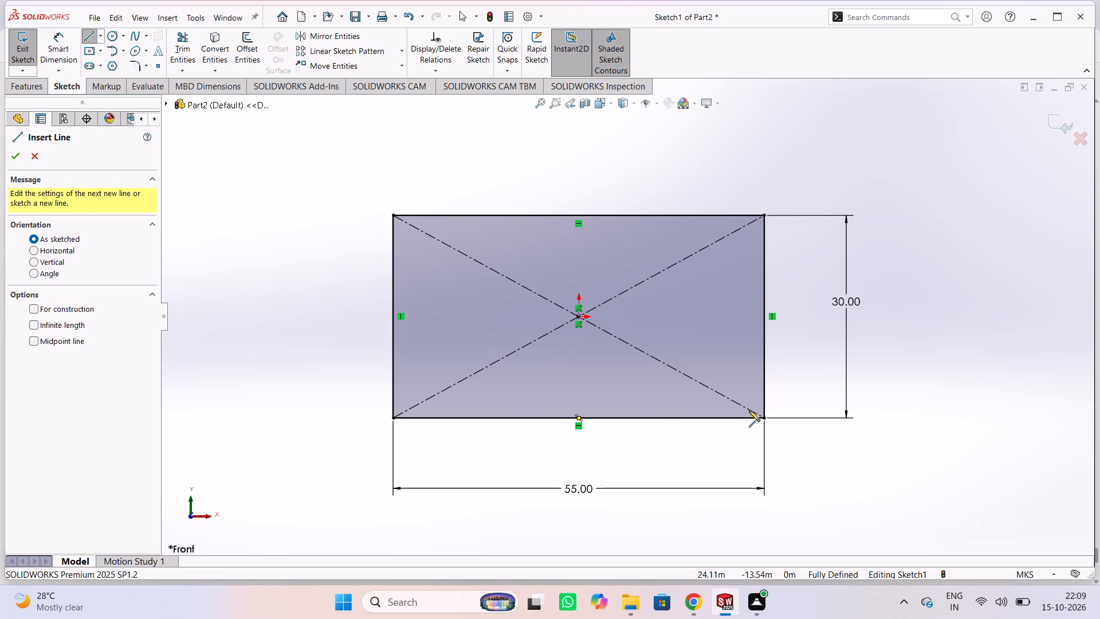
pyautogui.click(764, 417)
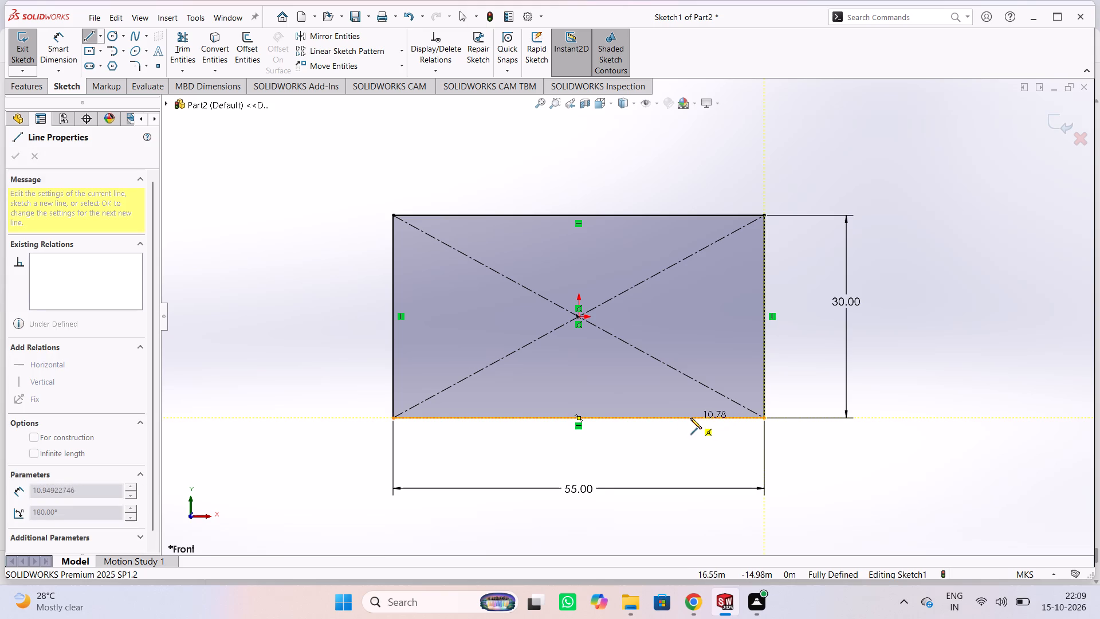
pyautogui.click(654, 418)
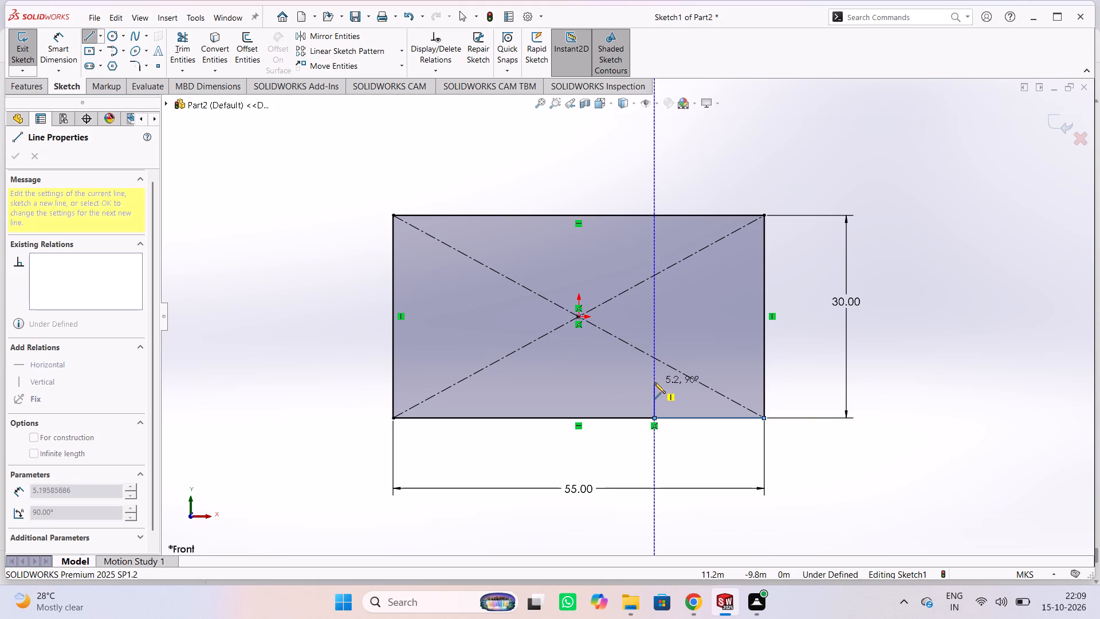
pyautogui.click(654, 376)
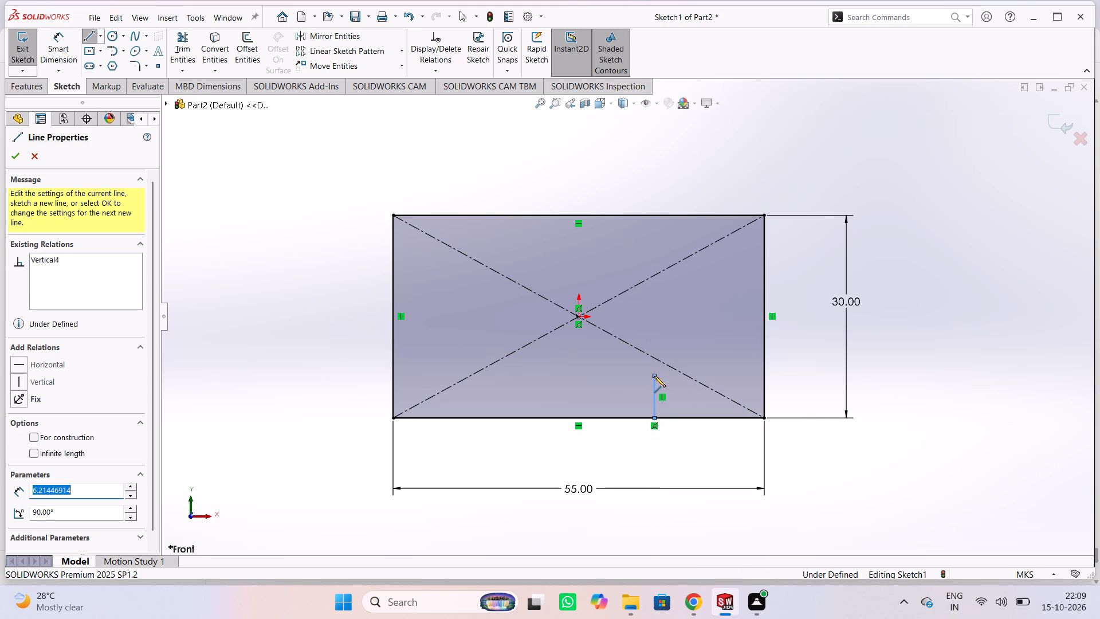
pyautogui.click(502, 375)
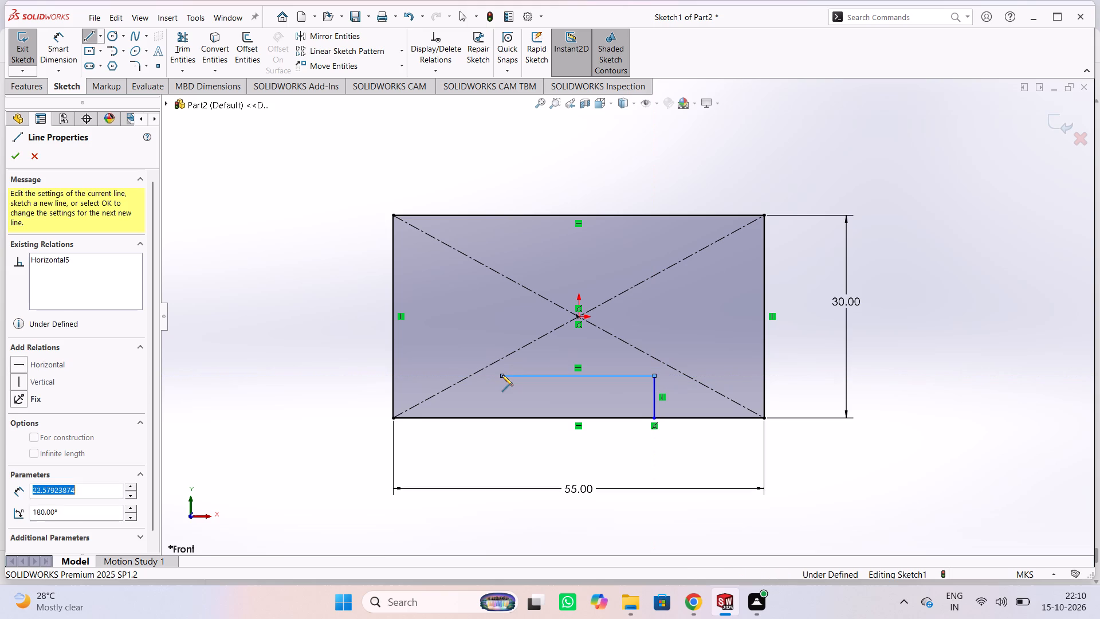
pyautogui.click(505, 334)
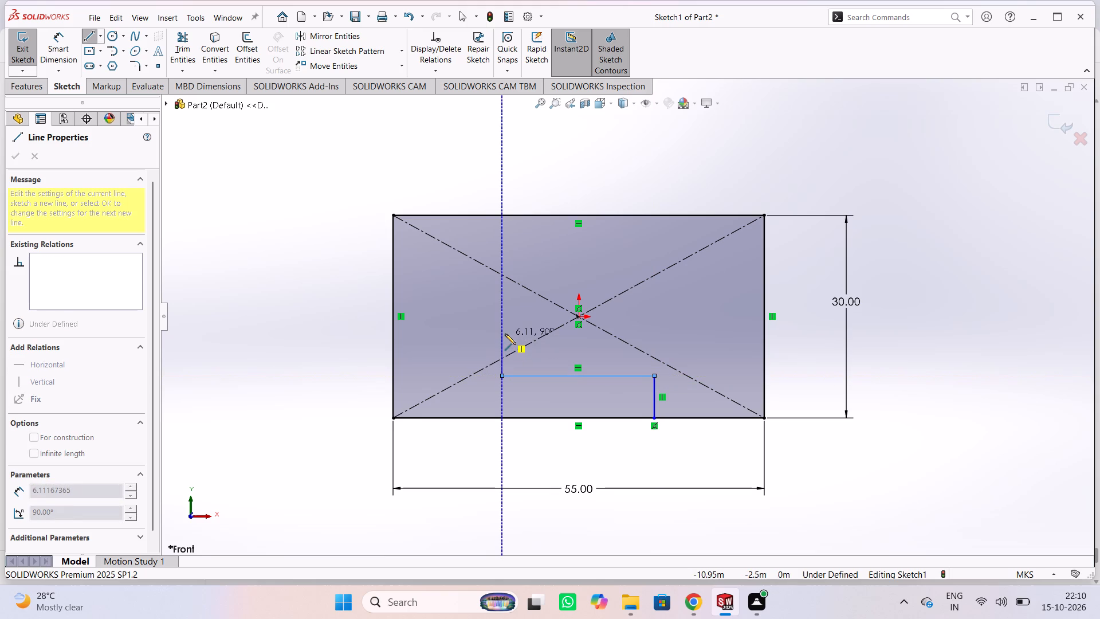
pyautogui.click(394, 335)
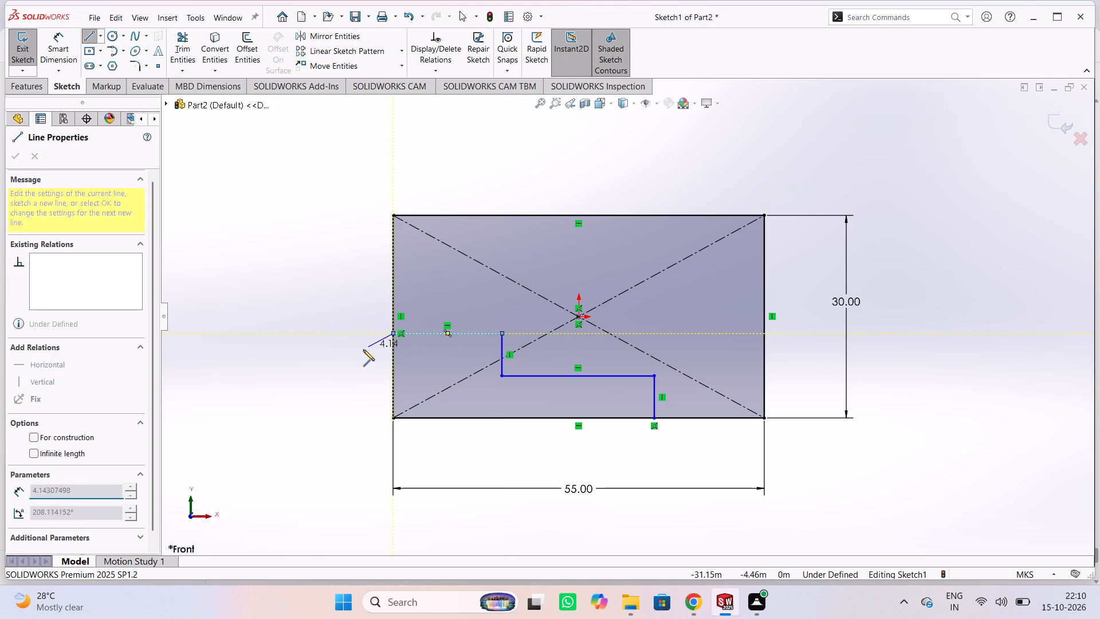
pyautogui.press('Escape')
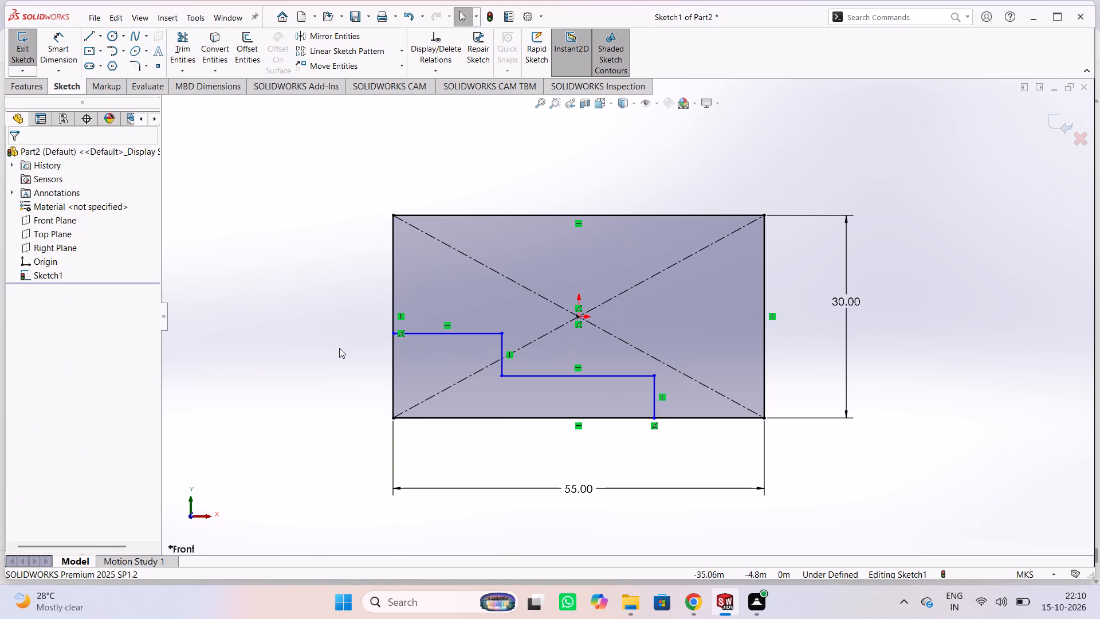
# Dimension the line segment along the rectangle's bottom edge, from its lower-right corner to the first riser, and set it to 15 m.
pyautogui.rightClick(331, 335)
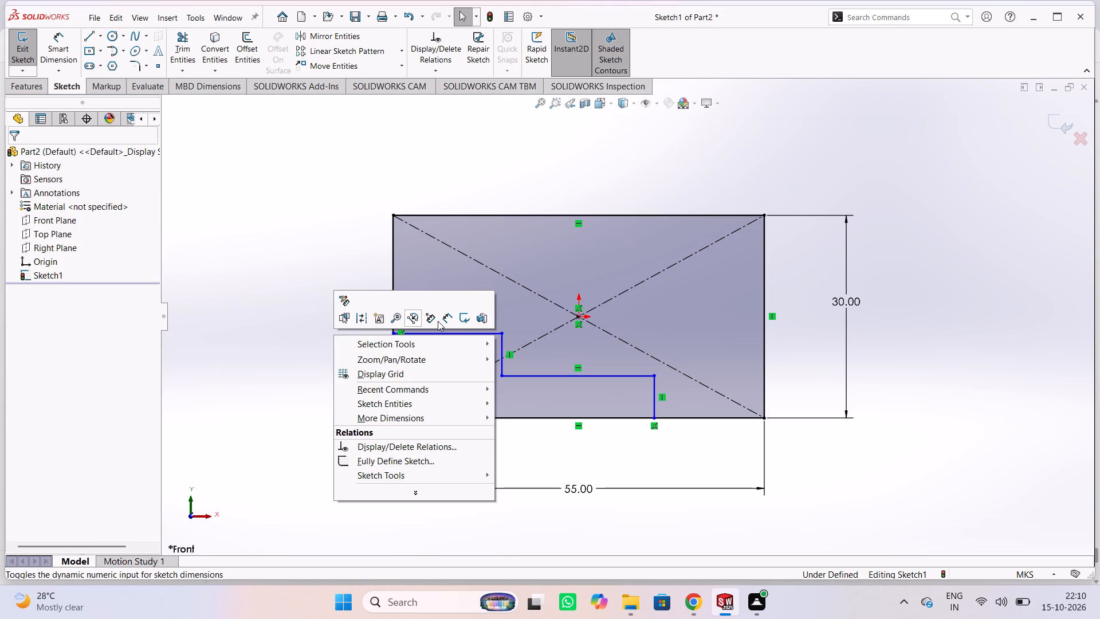
pyautogui.click(447, 318)
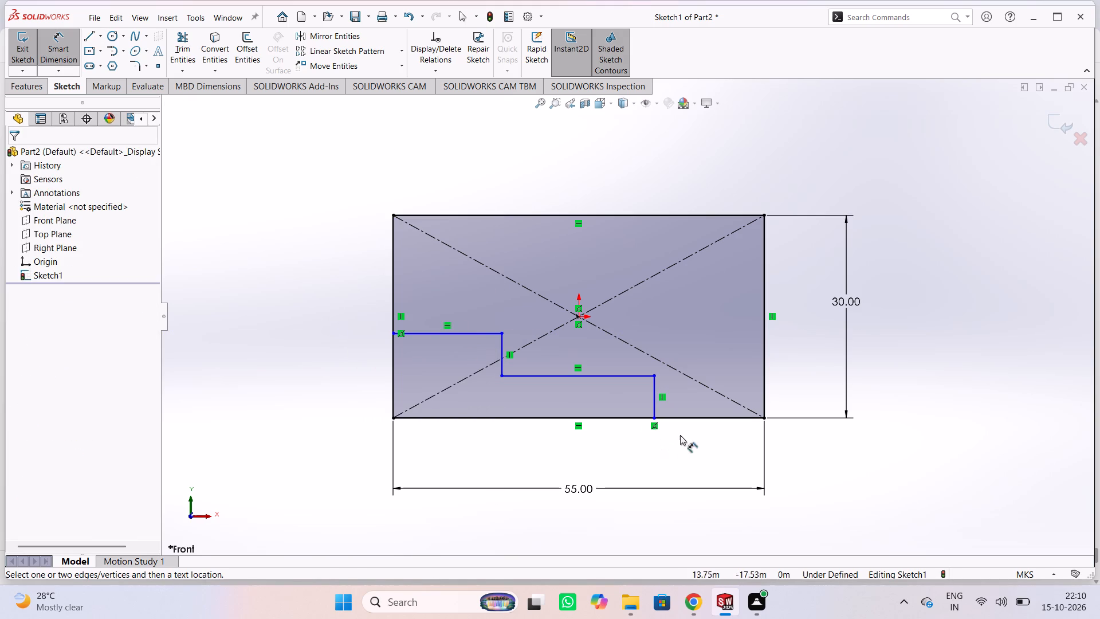
pyautogui.click(713, 420)
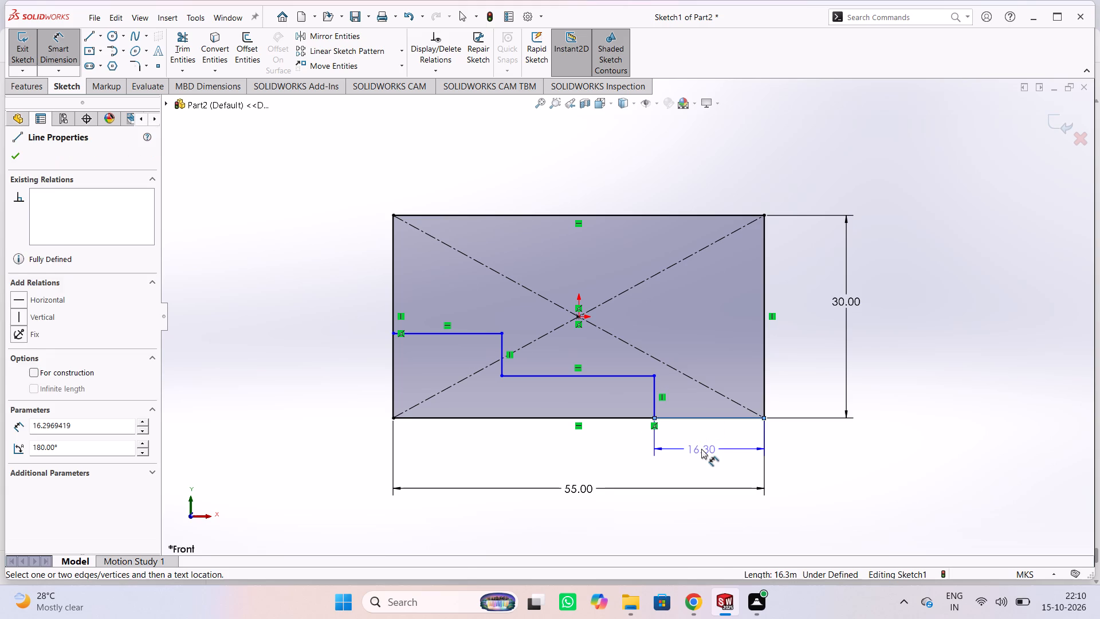
pyautogui.click(701, 449)
pyautogui.write('15')
pyautogui.press('Return')
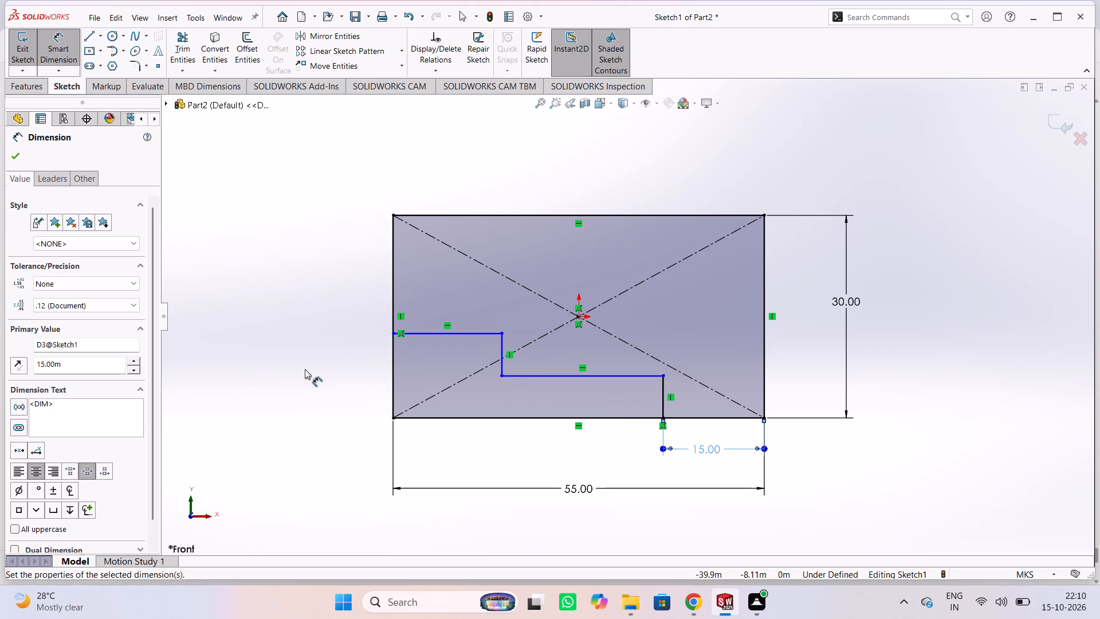
# Dimension the length of the lower horizontal step line and set it to 40 m.
pyautogui.moveTo(304, 369); pyautogui.dragTo(321, 381, button='middle')
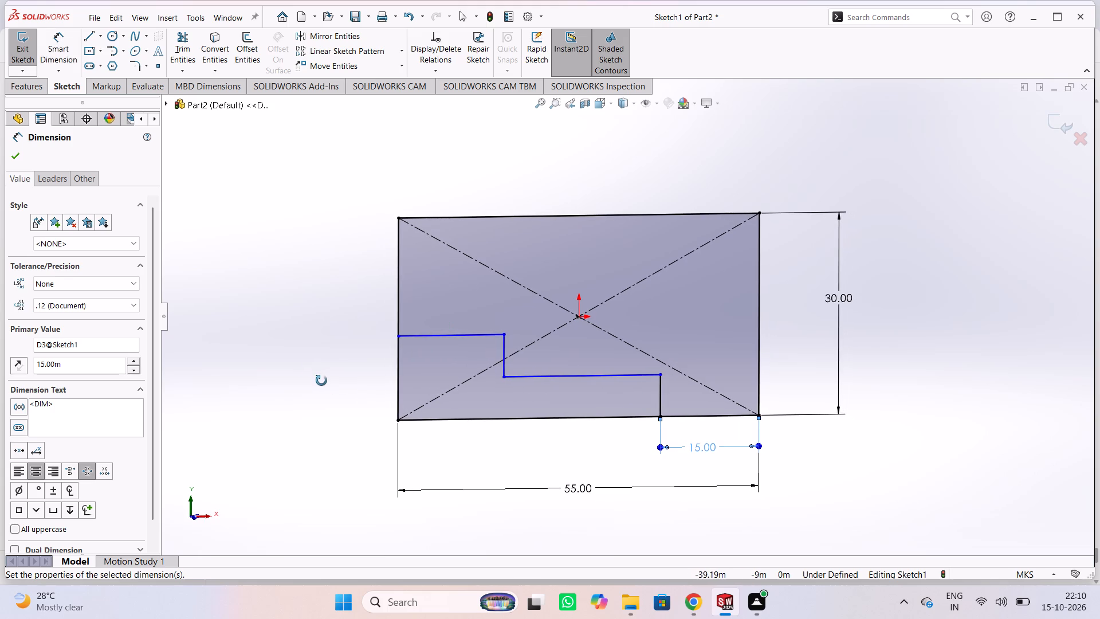
pyautogui.moveTo(321, 381); pyautogui.dragTo(283, 379, button='middle')
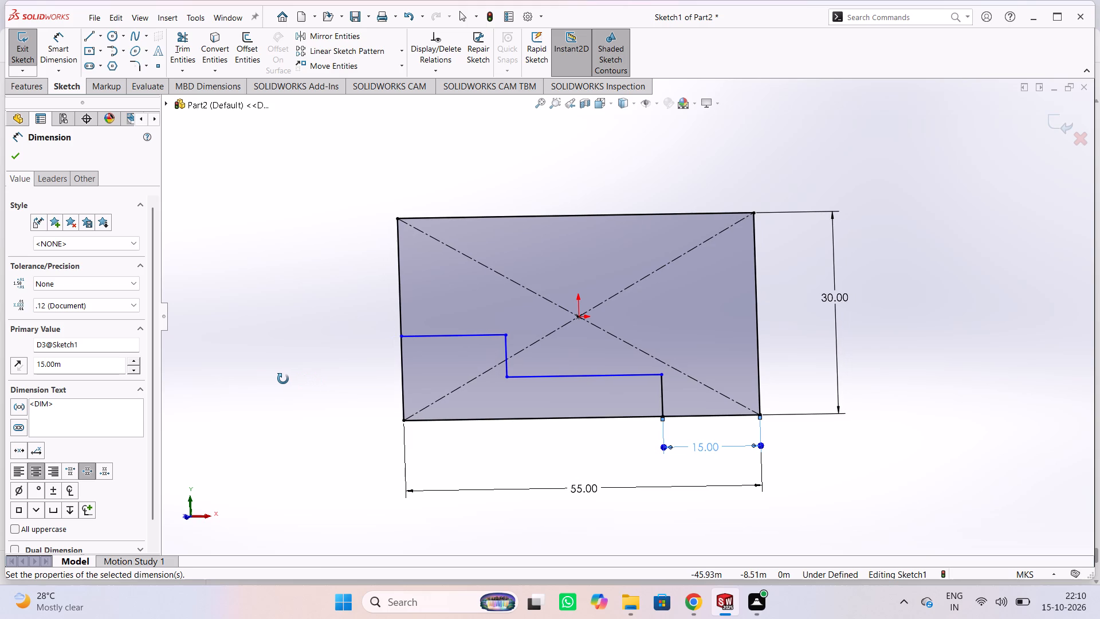
pyautogui.moveTo(283, 379); pyautogui.dragTo(282, 374, button='middle')
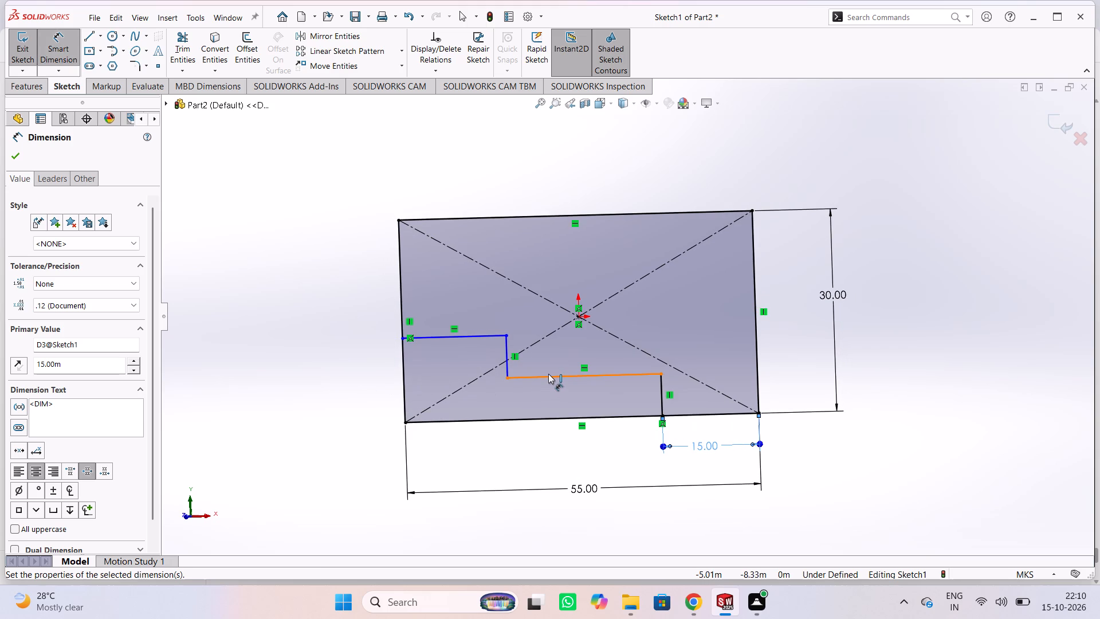
pyautogui.click(548, 377)
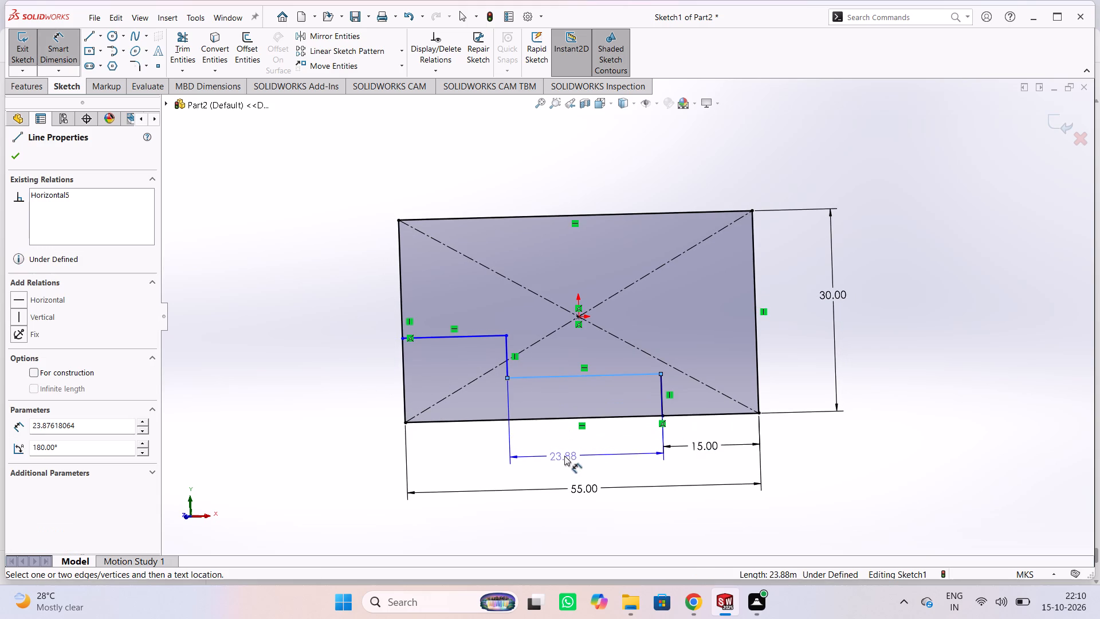
pyautogui.click(579, 455)
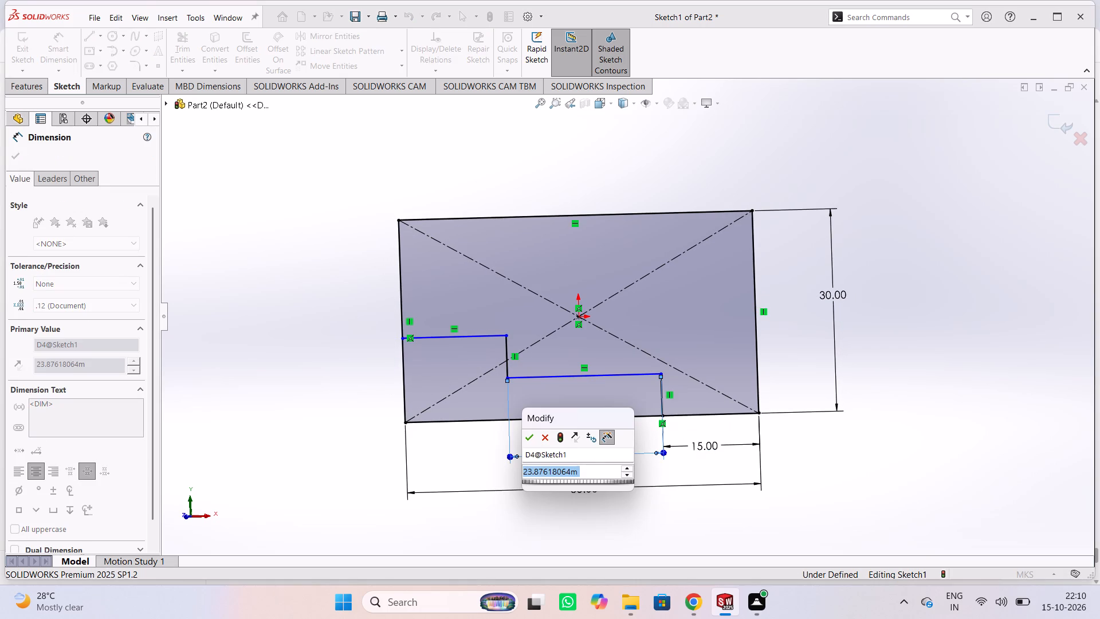
pyautogui.write('40')
pyautogui.press('Return')
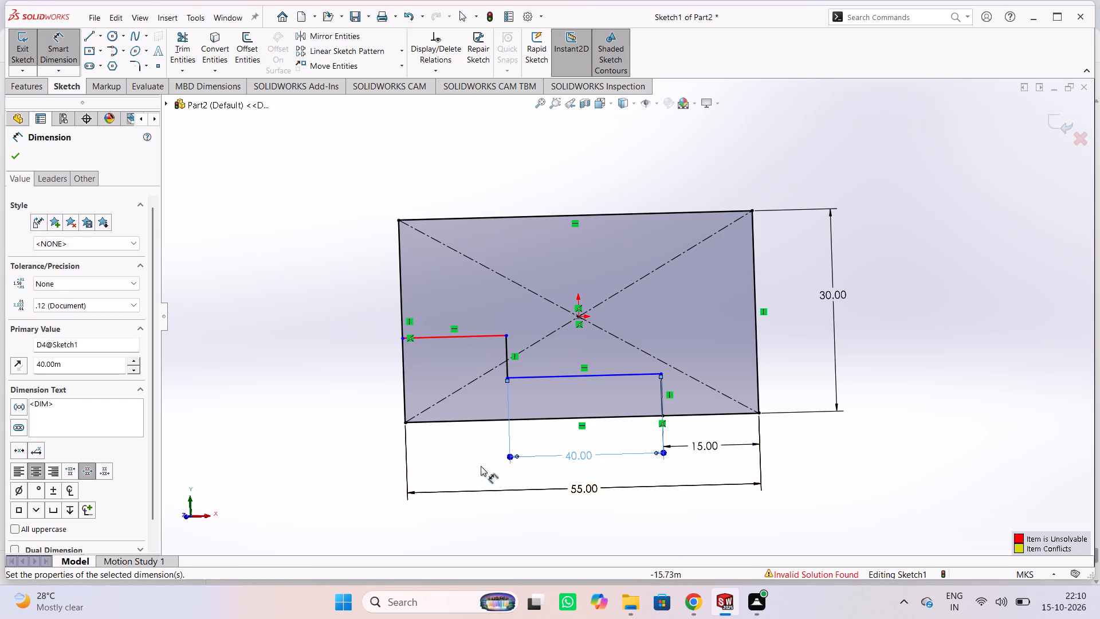
pyautogui.click(457, 437)
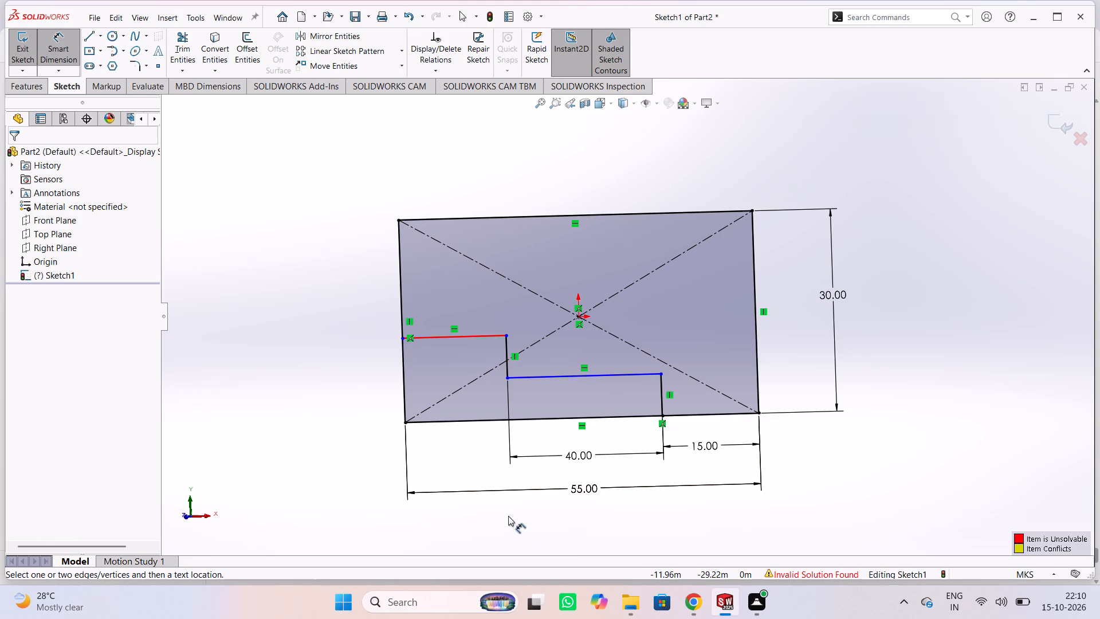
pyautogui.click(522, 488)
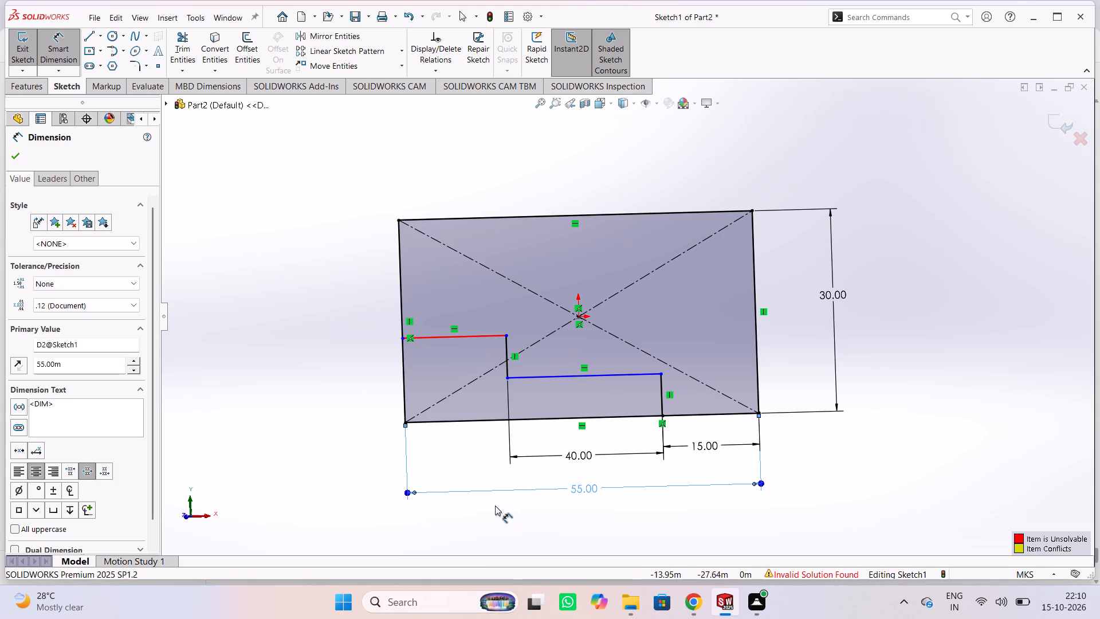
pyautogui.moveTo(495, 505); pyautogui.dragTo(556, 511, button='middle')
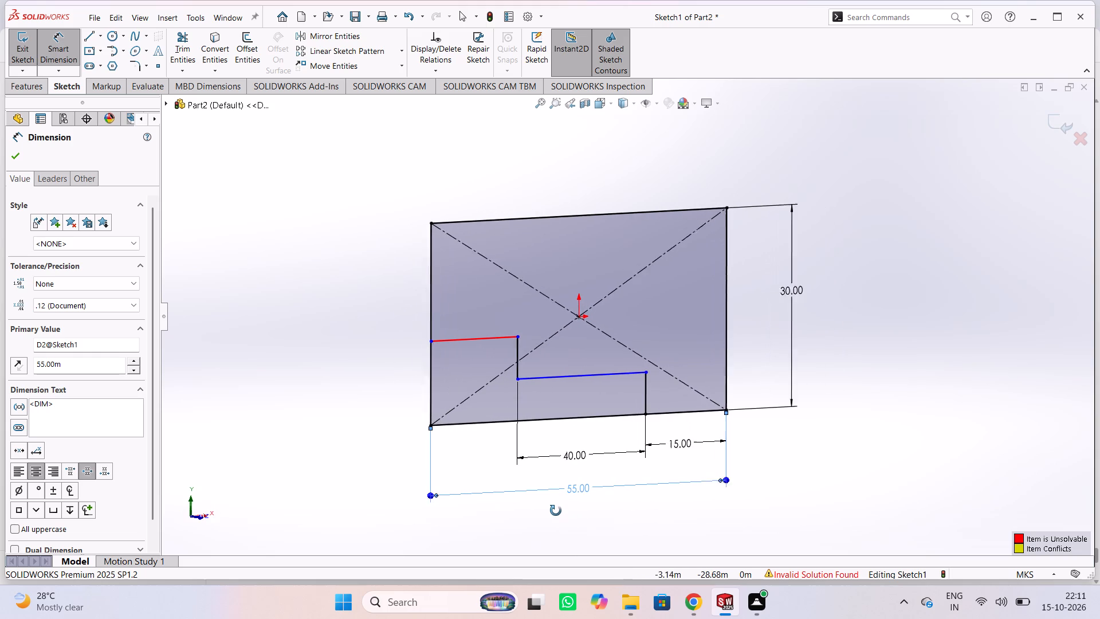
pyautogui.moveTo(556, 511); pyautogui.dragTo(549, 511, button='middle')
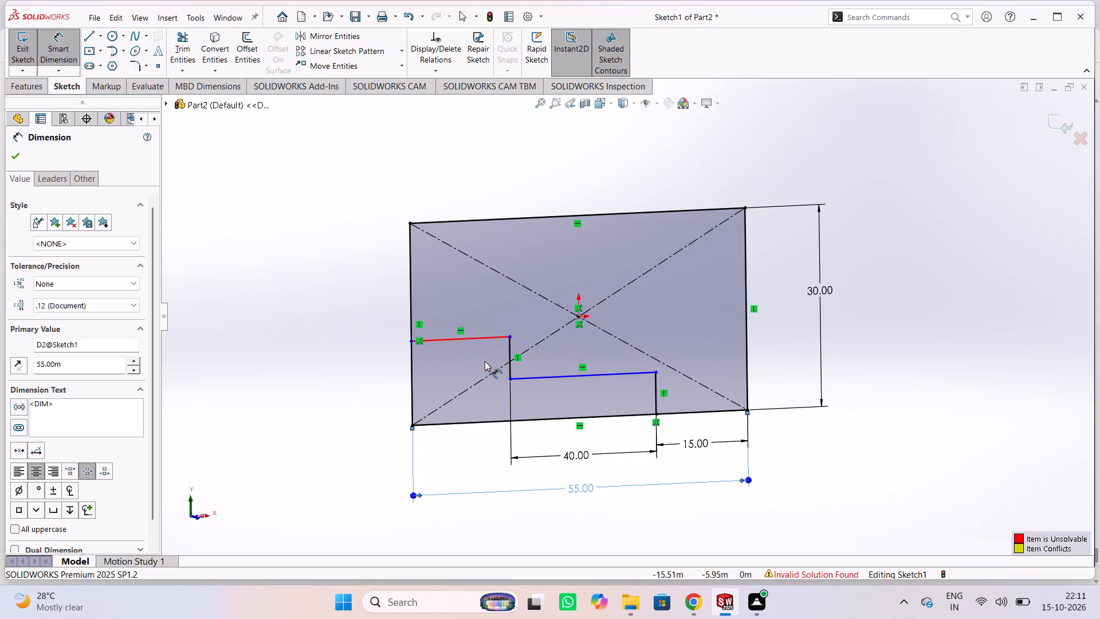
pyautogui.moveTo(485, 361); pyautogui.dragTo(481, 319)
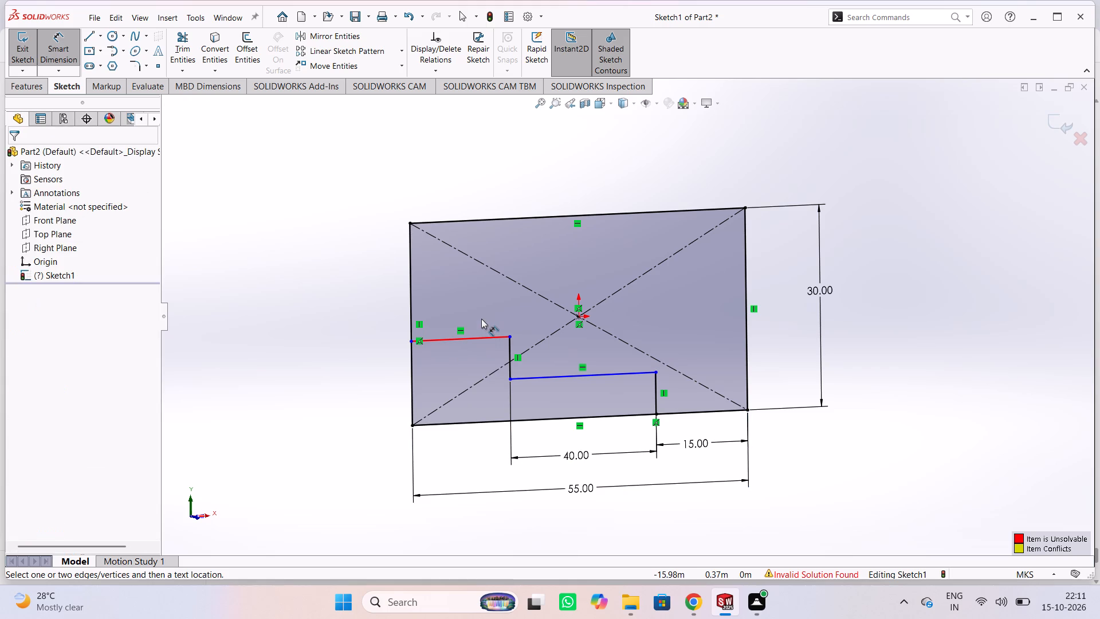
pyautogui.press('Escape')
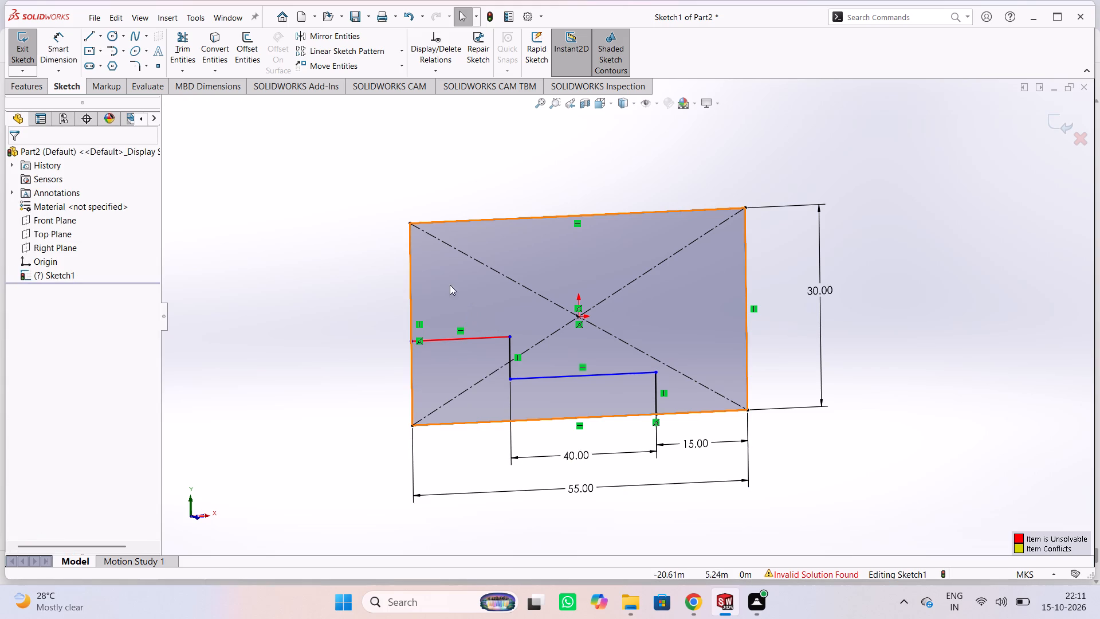
# Power trim away the upper horizontal step line that meets the rectangle's left edge.
pyautogui.click(175, 60)
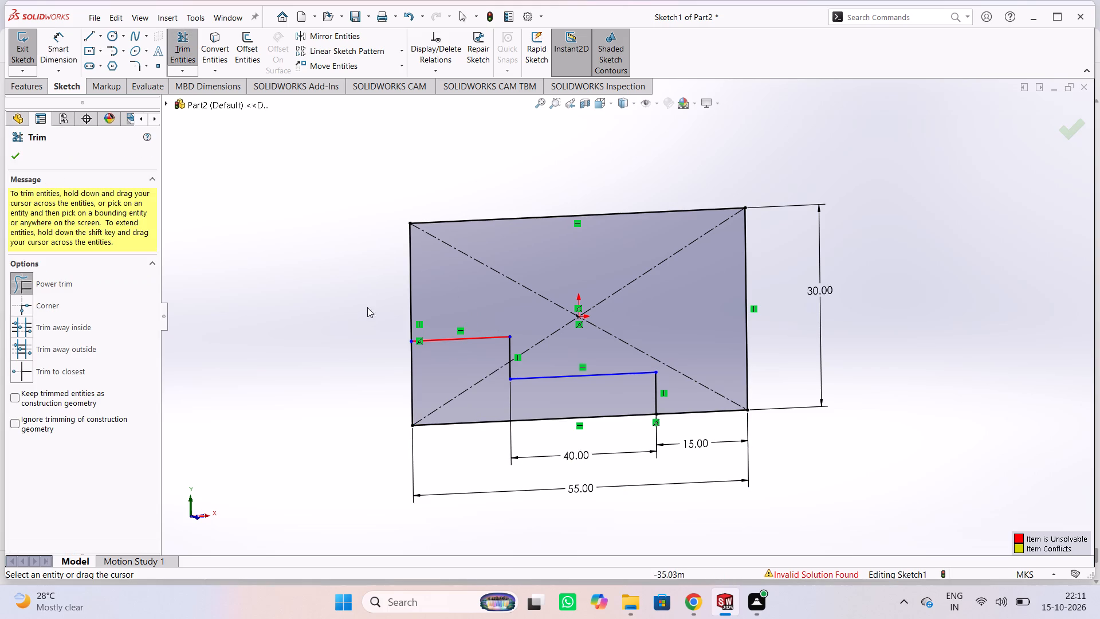
pyautogui.moveTo(445, 306); pyautogui.dragTo(453, 351)
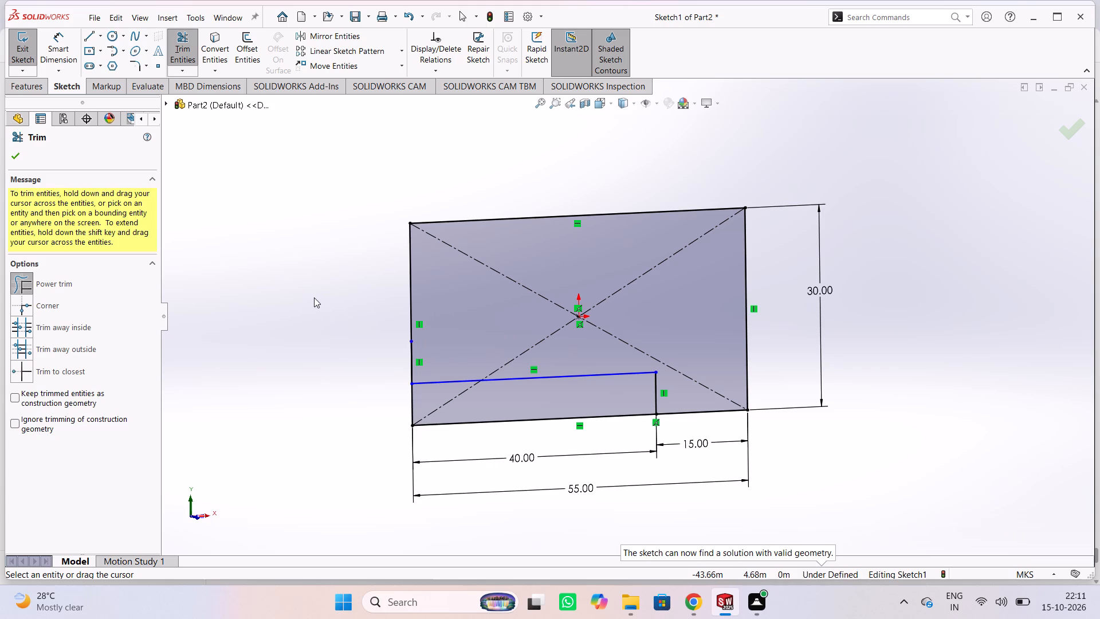
pyautogui.click(23, 162)
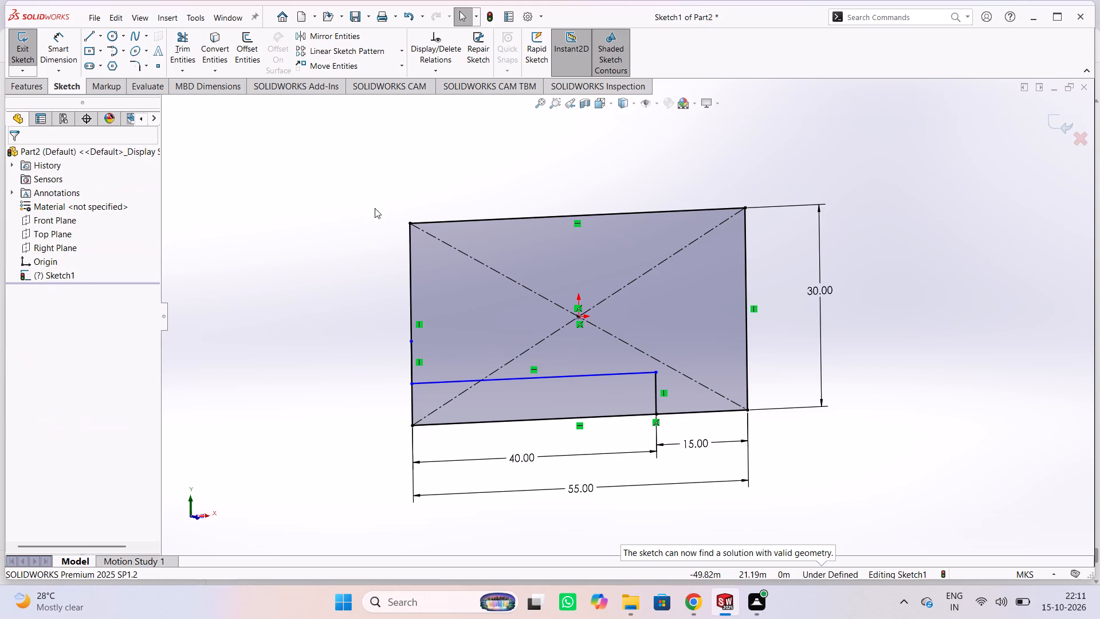
pyautogui.click(280, 229)
# Dimension the vertical distance from the origin to the remaining horizontal step line and set it to 7 m.
pyautogui.rightClick(305, 280)
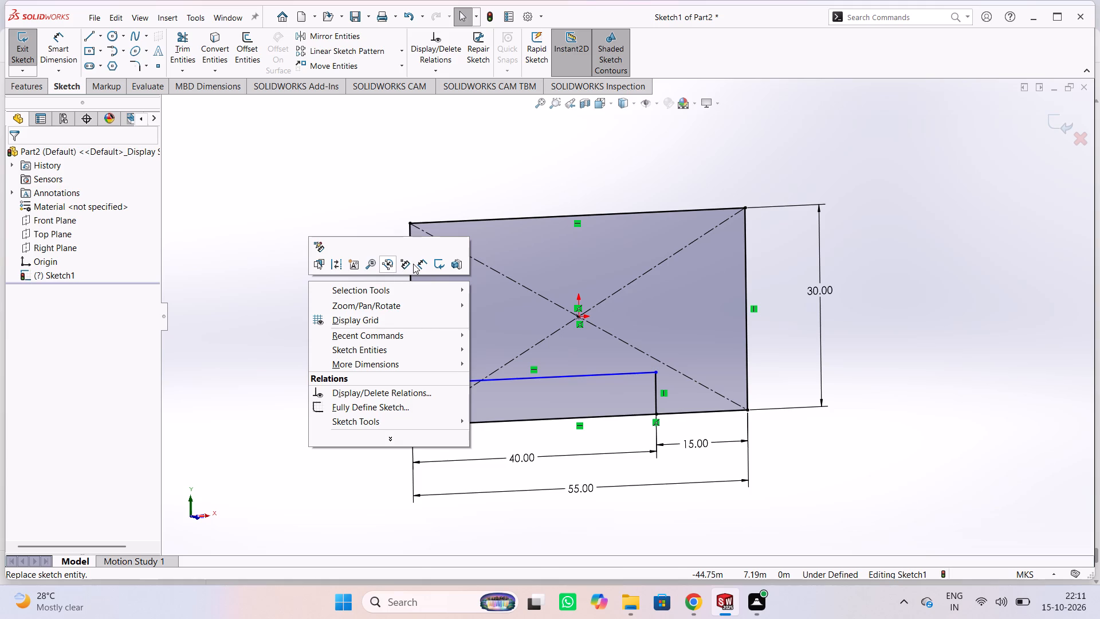
pyautogui.click(424, 264)
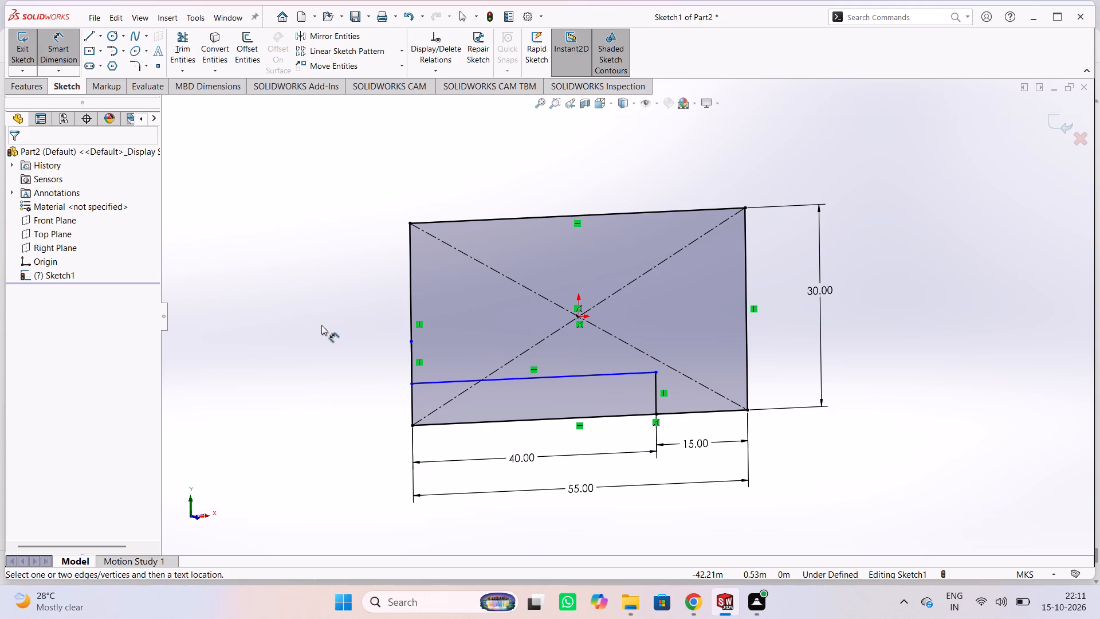
pyautogui.click(579, 315)
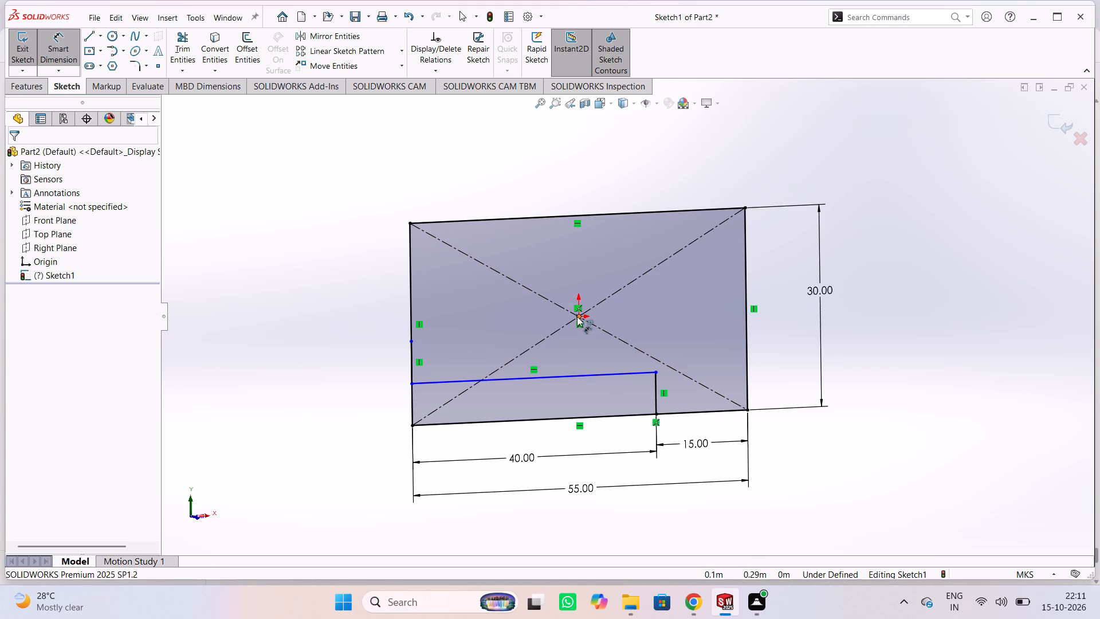
pyautogui.click(572, 374)
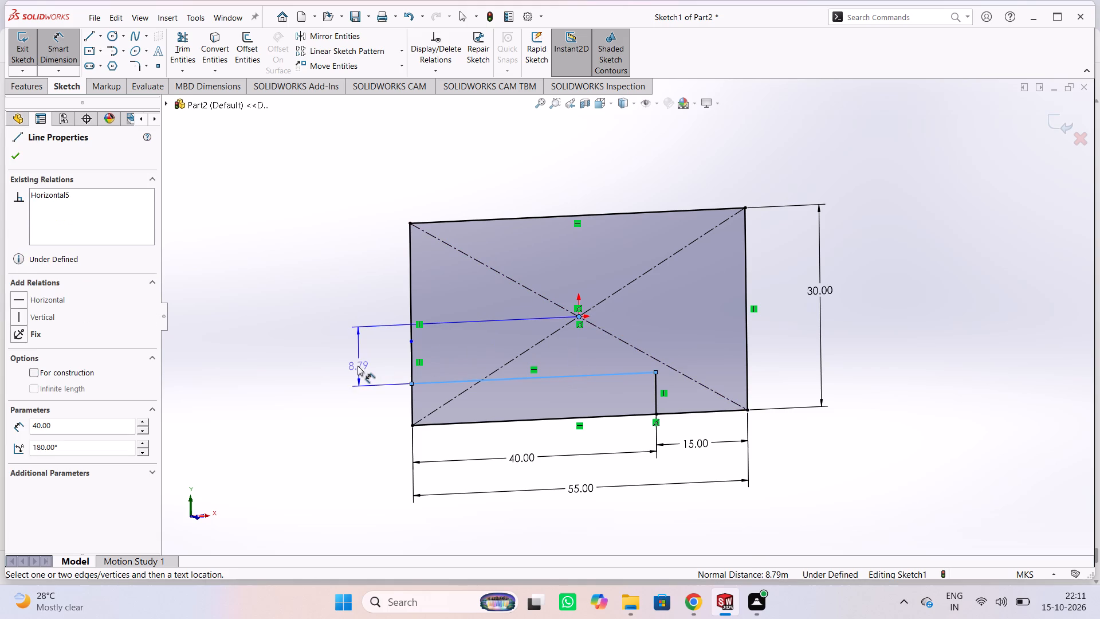
pyautogui.click(355, 356)
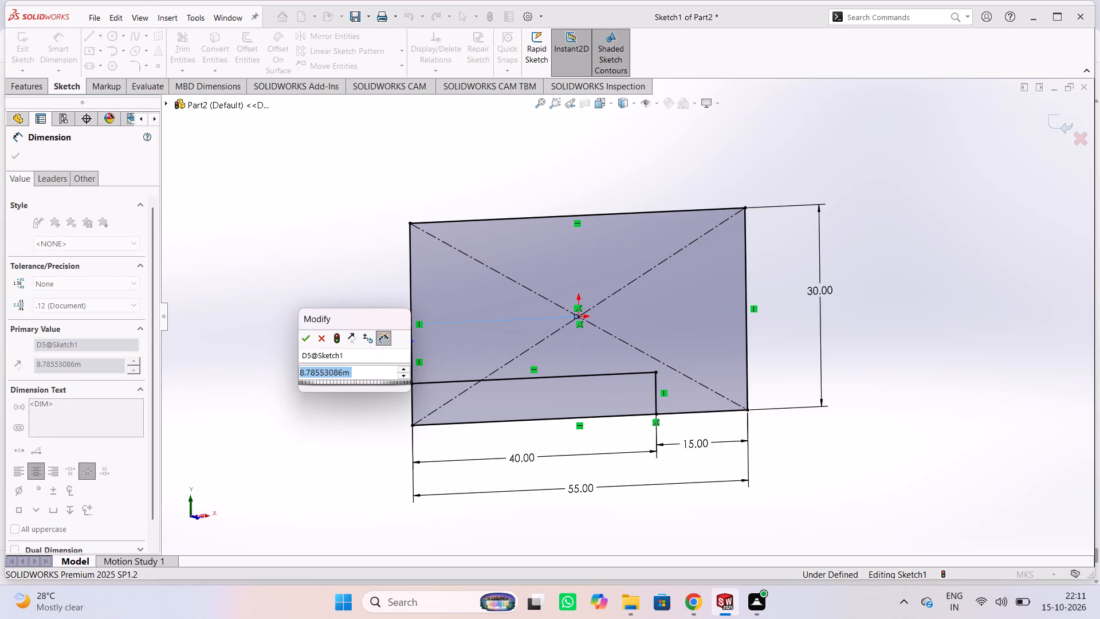
pyautogui.press('7')
pyautogui.press('Return')
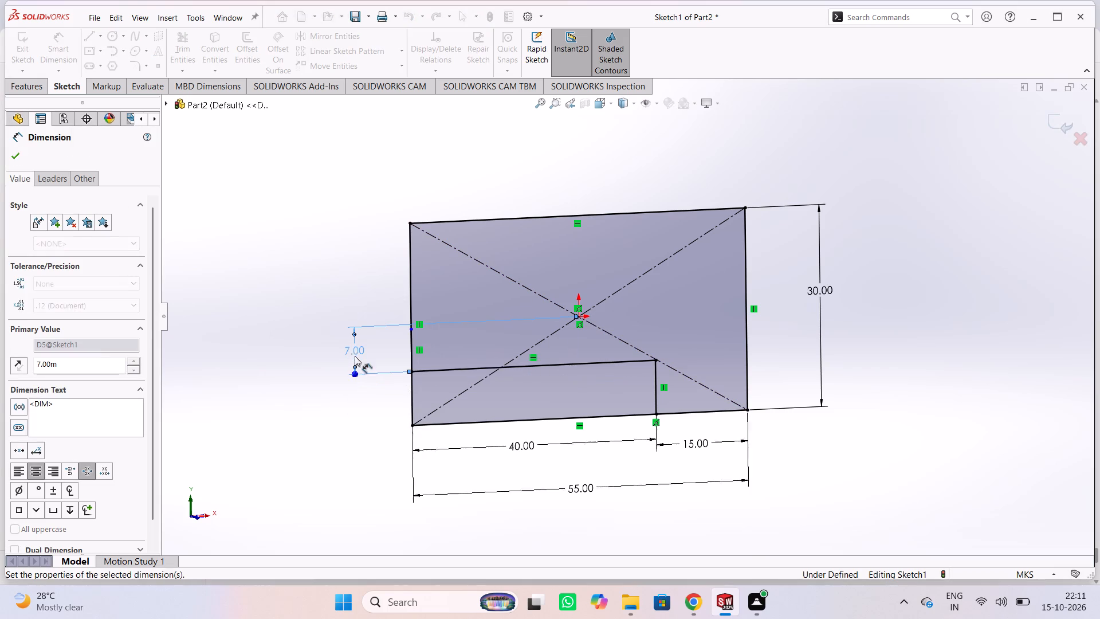
pyautogui.click(355, 408)
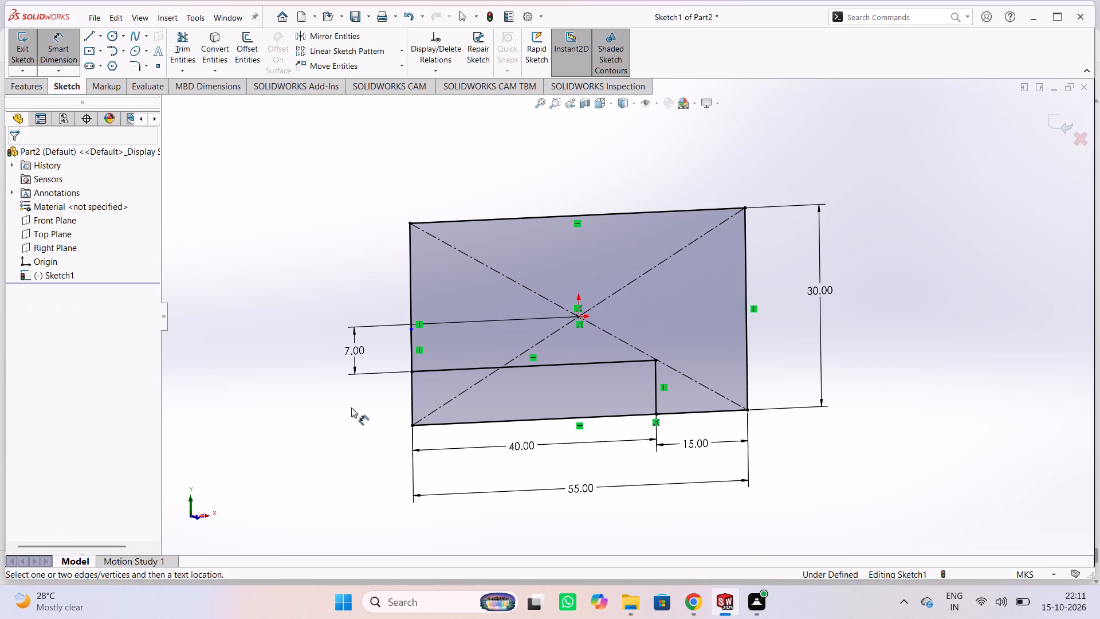
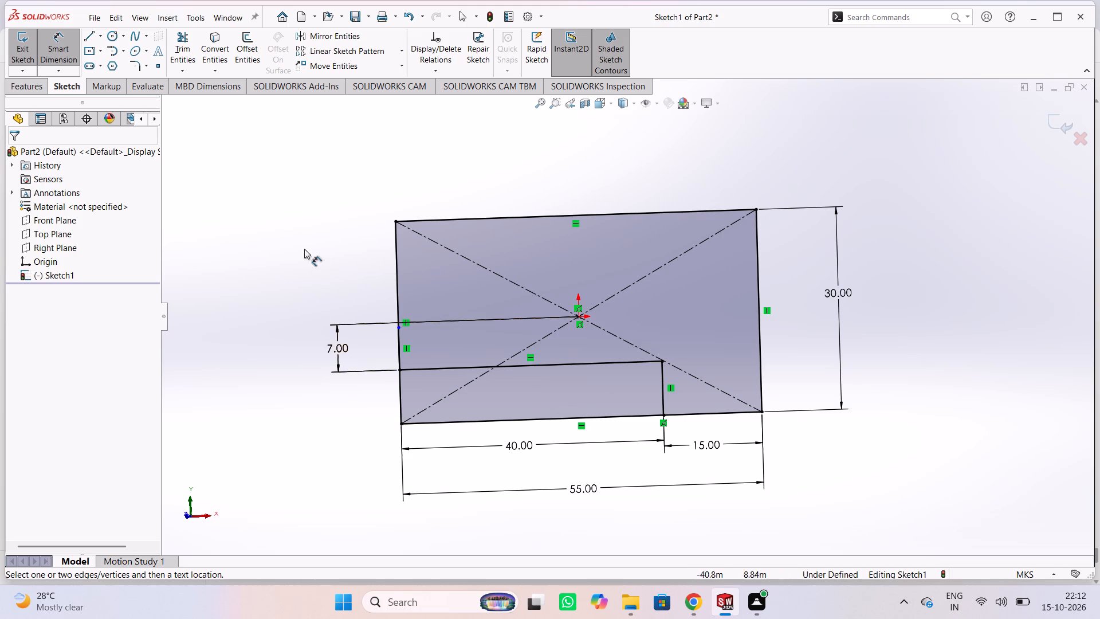
# Power trim away the rectangle's left edge below the horizontal step line and its bottom edge left of the riser.
pyautogui.click(194, 53)
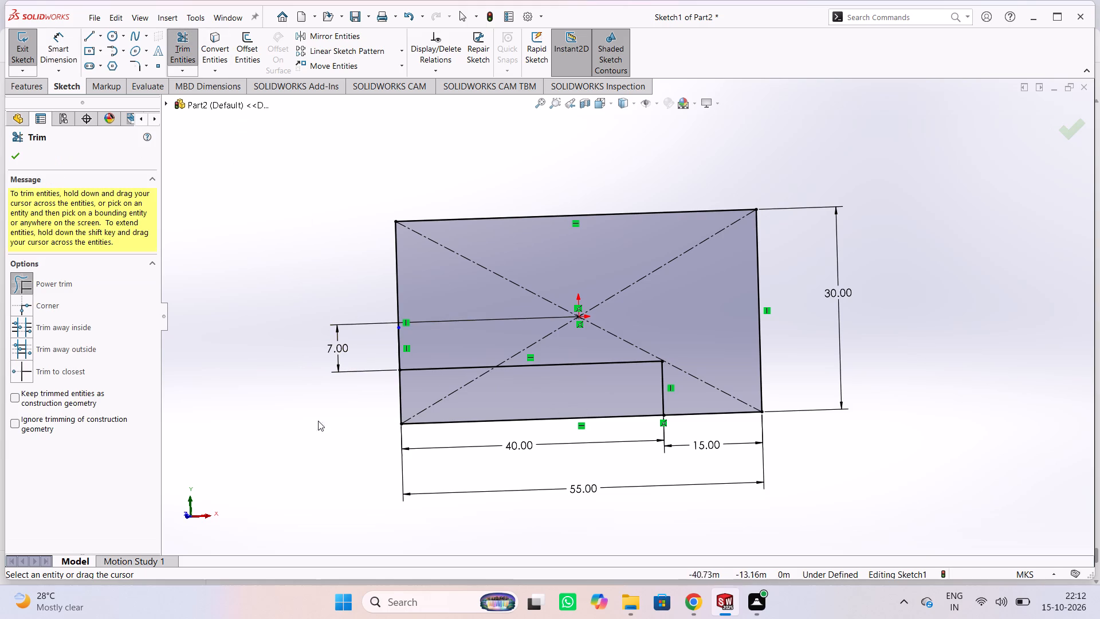
pyautogui.moveTo(348, 419); pyautogui.dragTo(418, 413)
pyautogui.moveTo(500, 400); pyautogui.dragTo(512, 432)
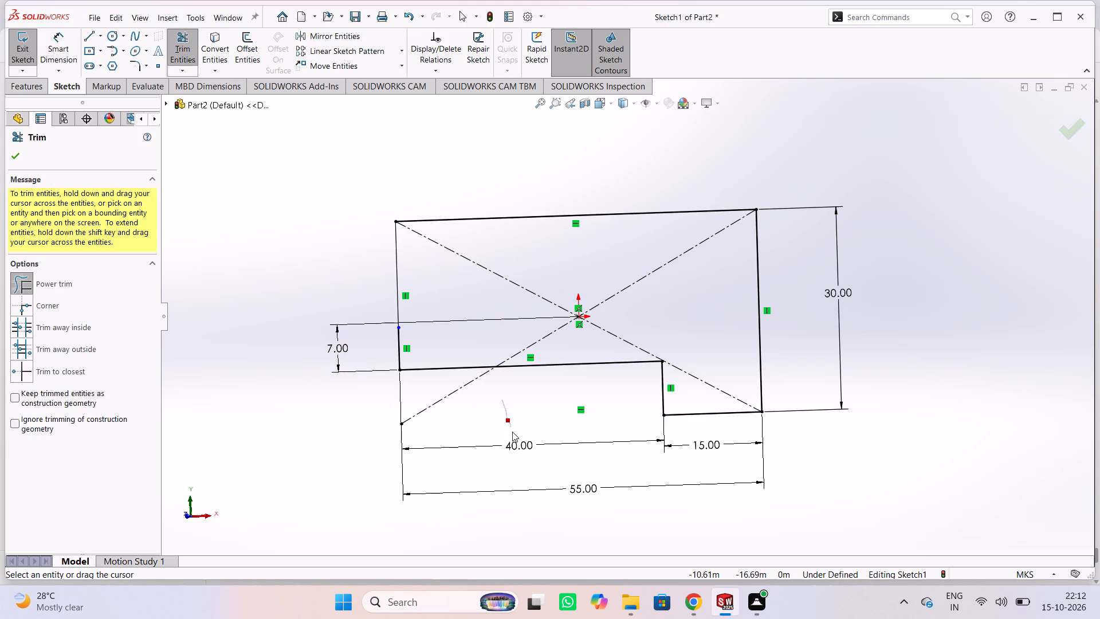
pyautogui.moveTo(512, 432); pyautogui.dragTo(513, 432)
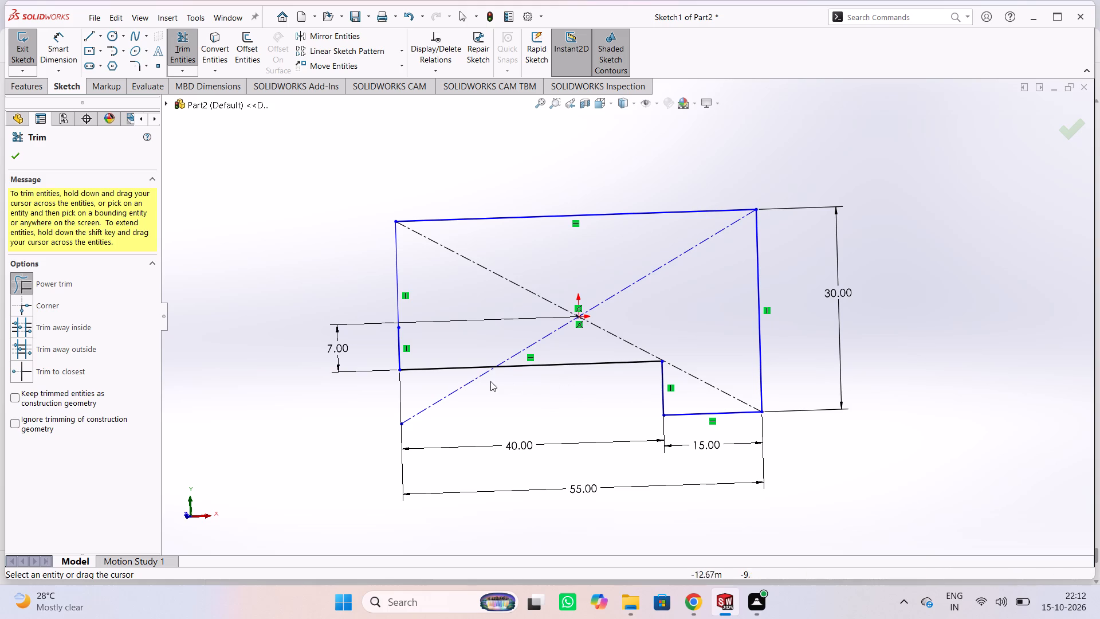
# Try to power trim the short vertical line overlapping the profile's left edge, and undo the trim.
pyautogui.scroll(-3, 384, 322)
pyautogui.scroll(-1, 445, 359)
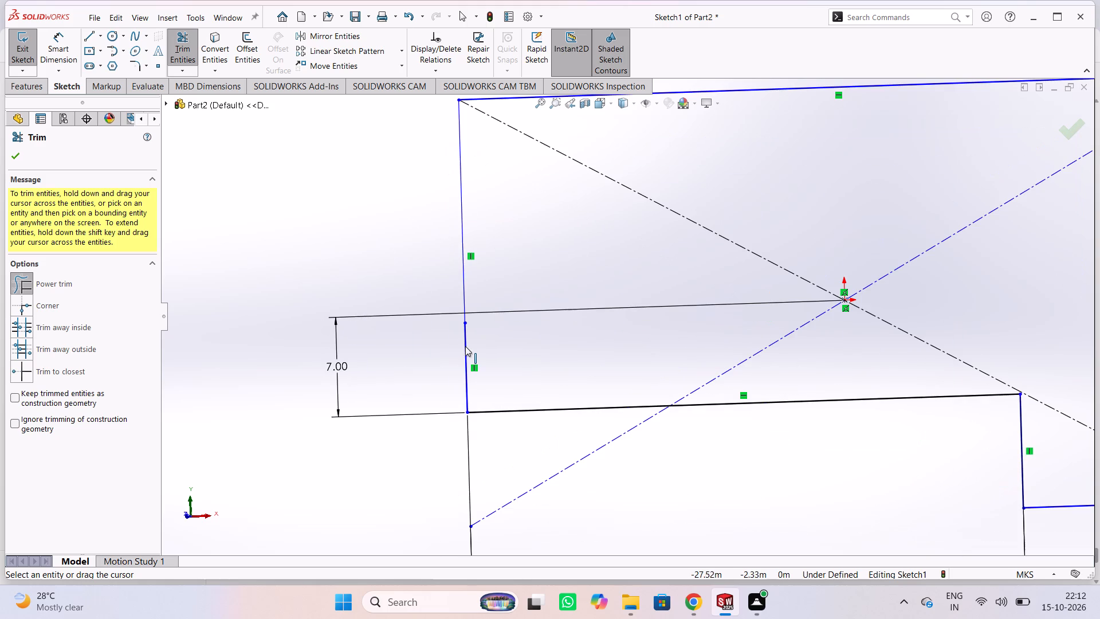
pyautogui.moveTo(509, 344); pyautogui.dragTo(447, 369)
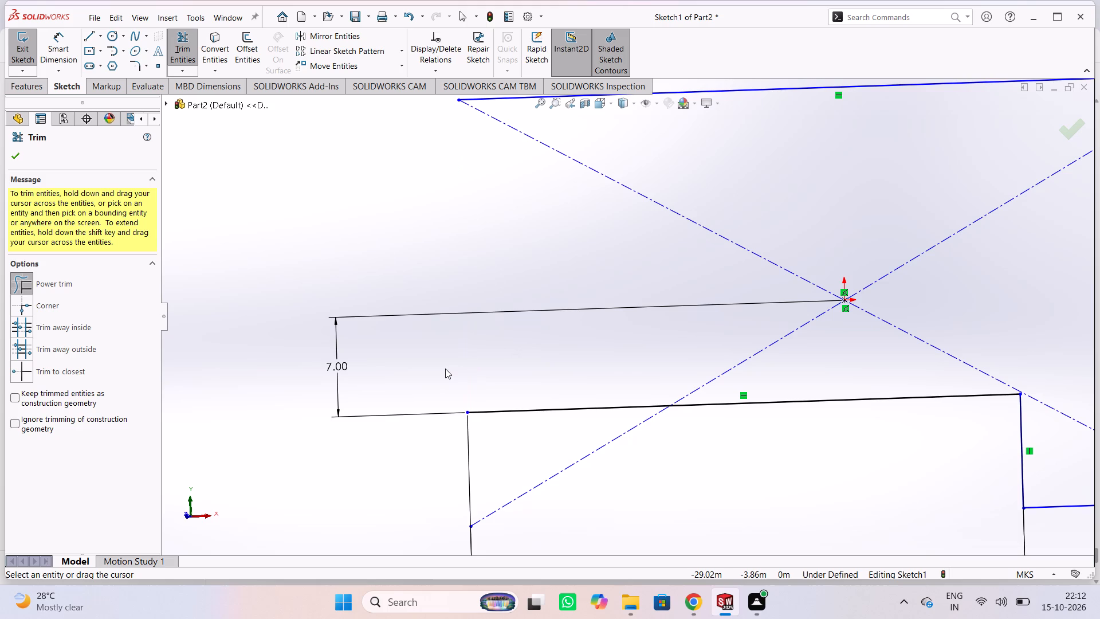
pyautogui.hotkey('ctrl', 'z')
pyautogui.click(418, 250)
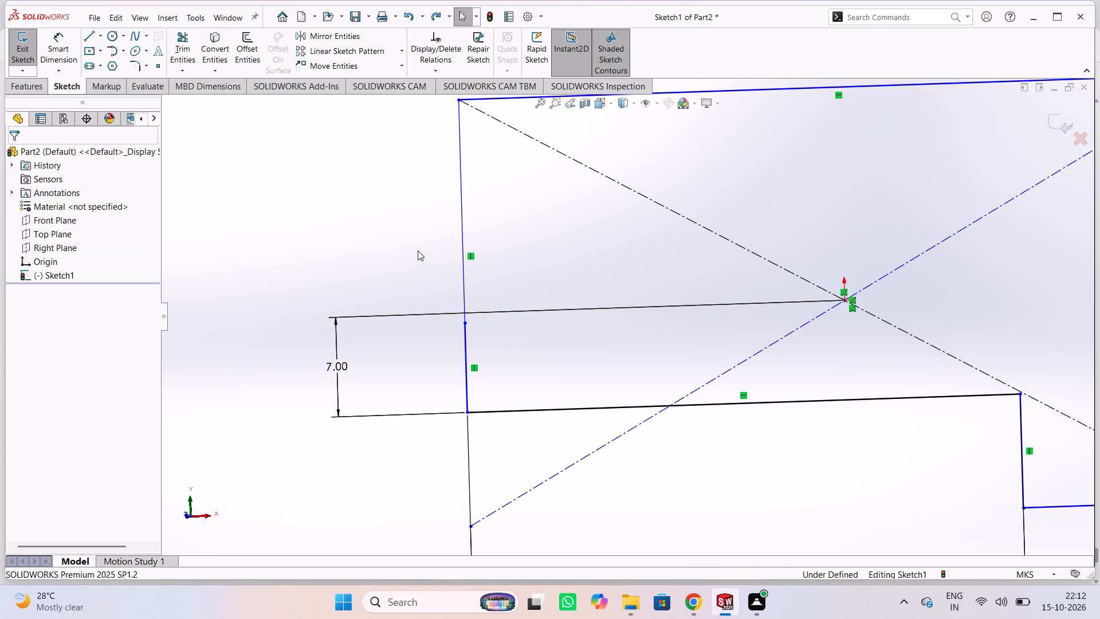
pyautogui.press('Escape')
# Sketch a vertical line about 15.19 m long on the left edge, from near the upper-left corner to the short vertical line's top endpoint.
pyautogui.scroll(-2, 417, 244)
pyautogui.scroll(5, 417, 244)
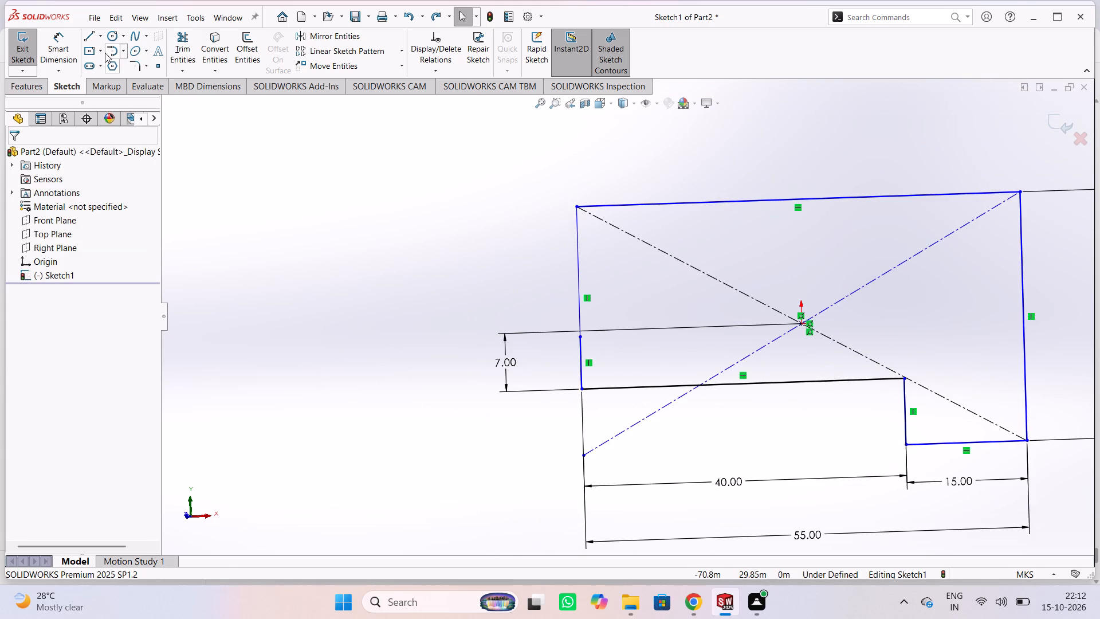
pyautogui.click(78, 30)
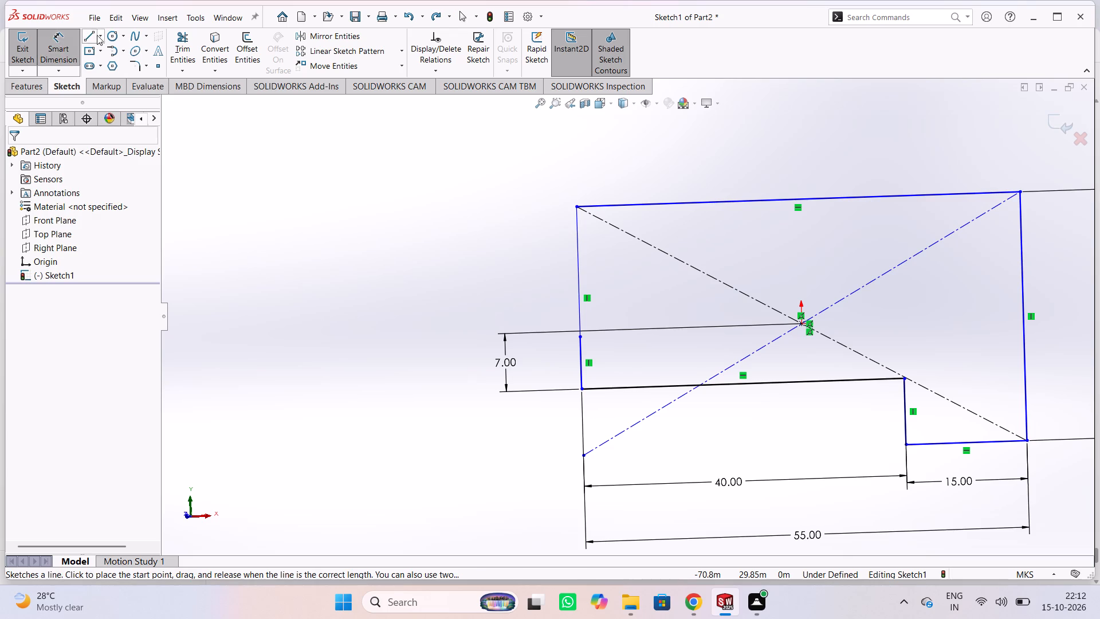
pyautogui.click(84, 38)
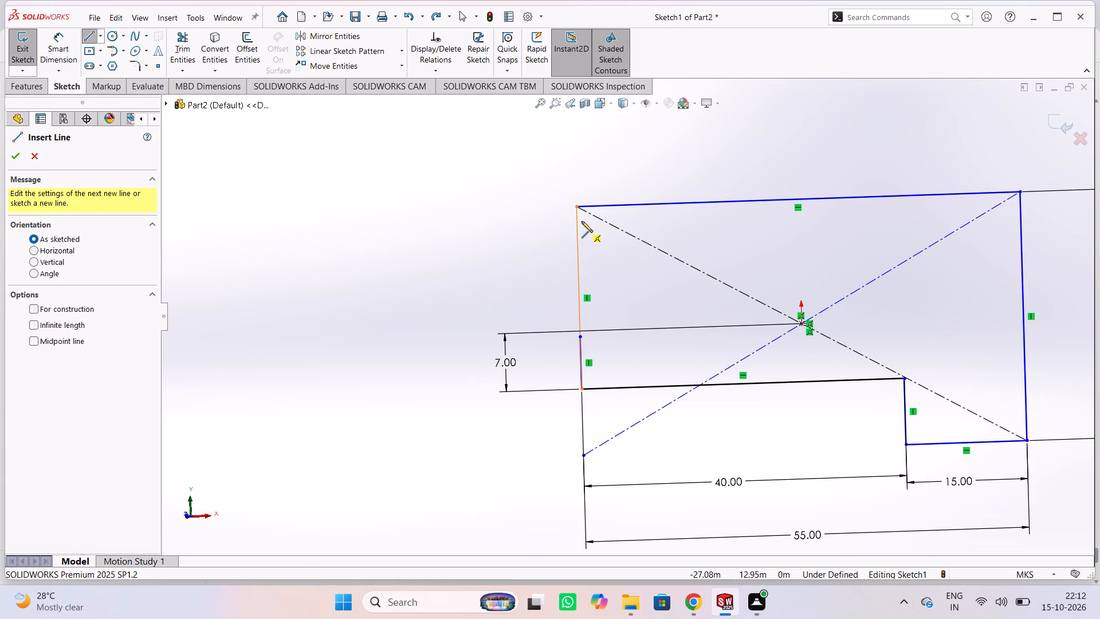
pyautogui.click(579, 211)
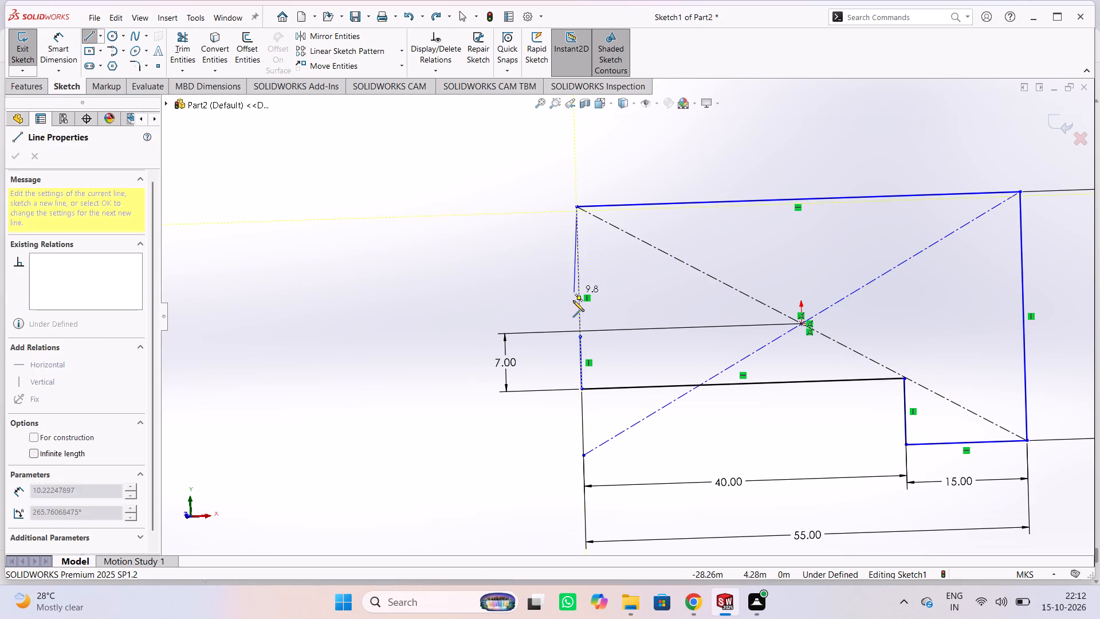
pyautogui.click(582, 338)
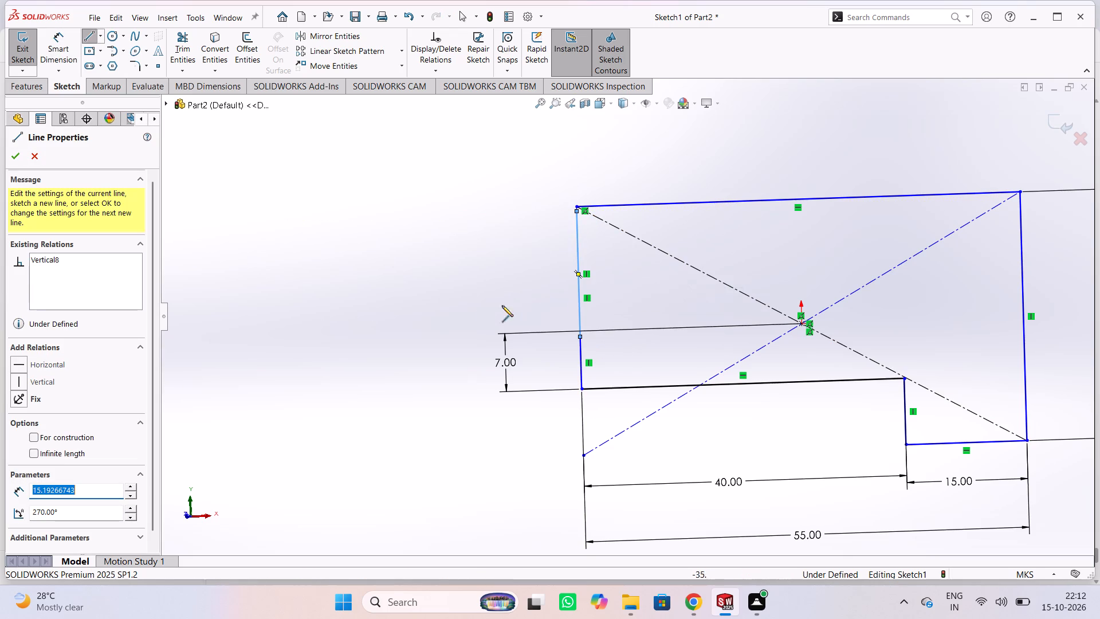
pyautogui.press('Escape')
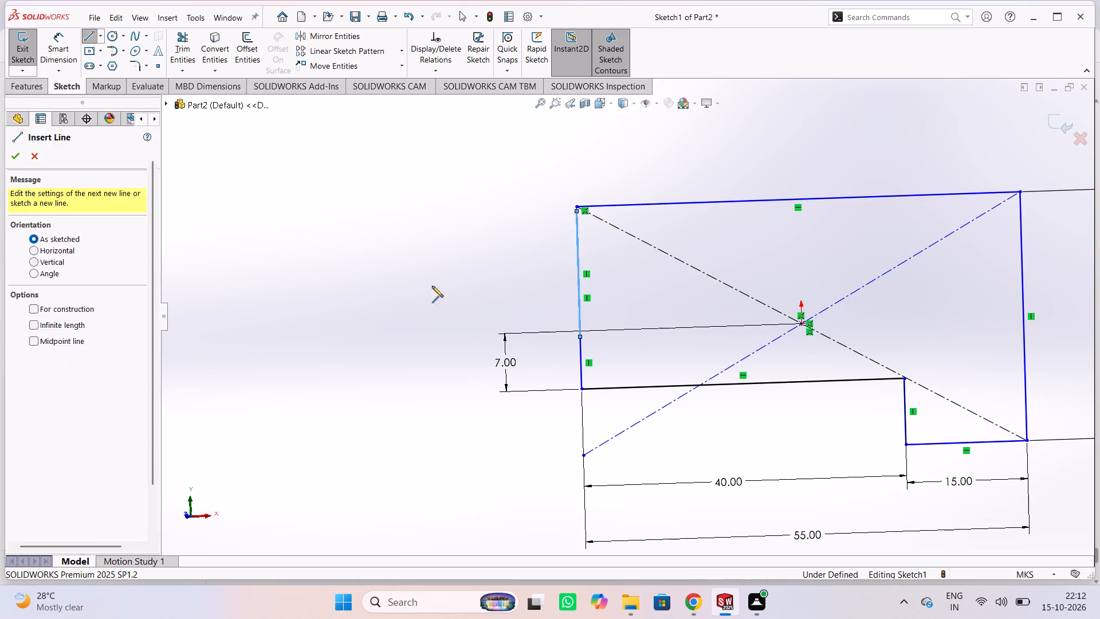
pyautogui.click(454, 268)
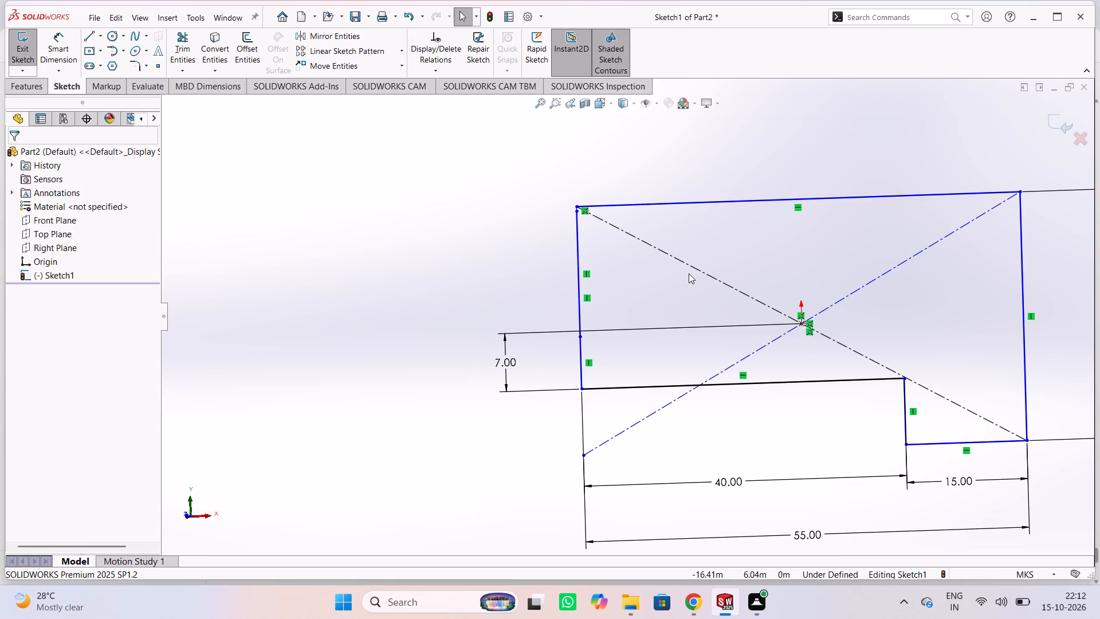
# Dimension the vertical distance from the origin to the profile's top edge at 15 m.
pyautogui.scroll(-1, 867, 307)
pyautogui.scroll(3, 867, 307)
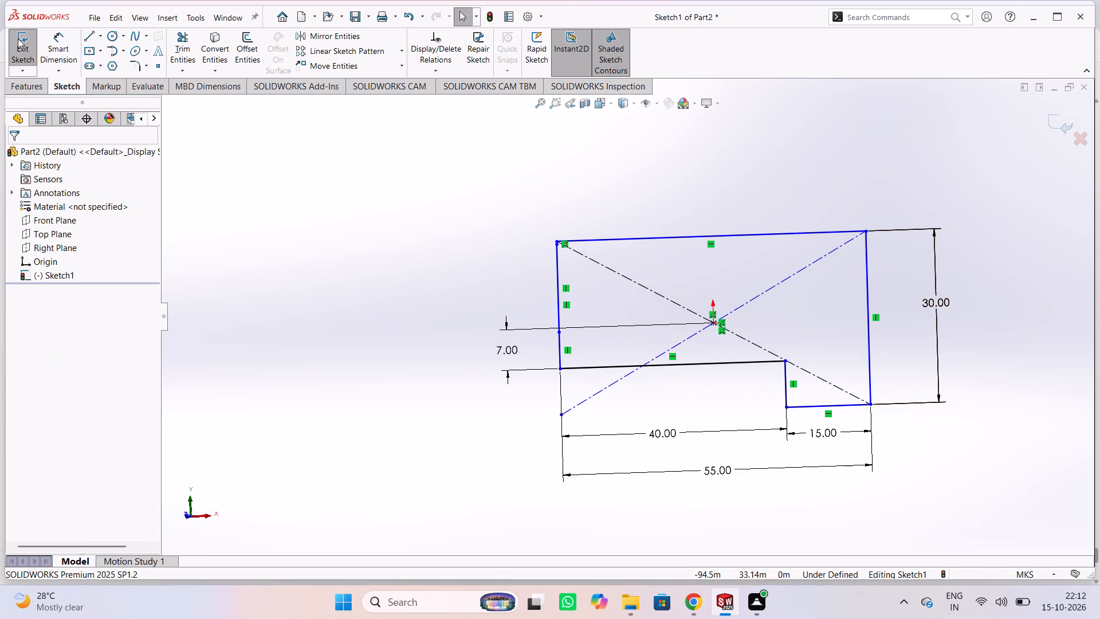
pyautogui.click(53, 44)
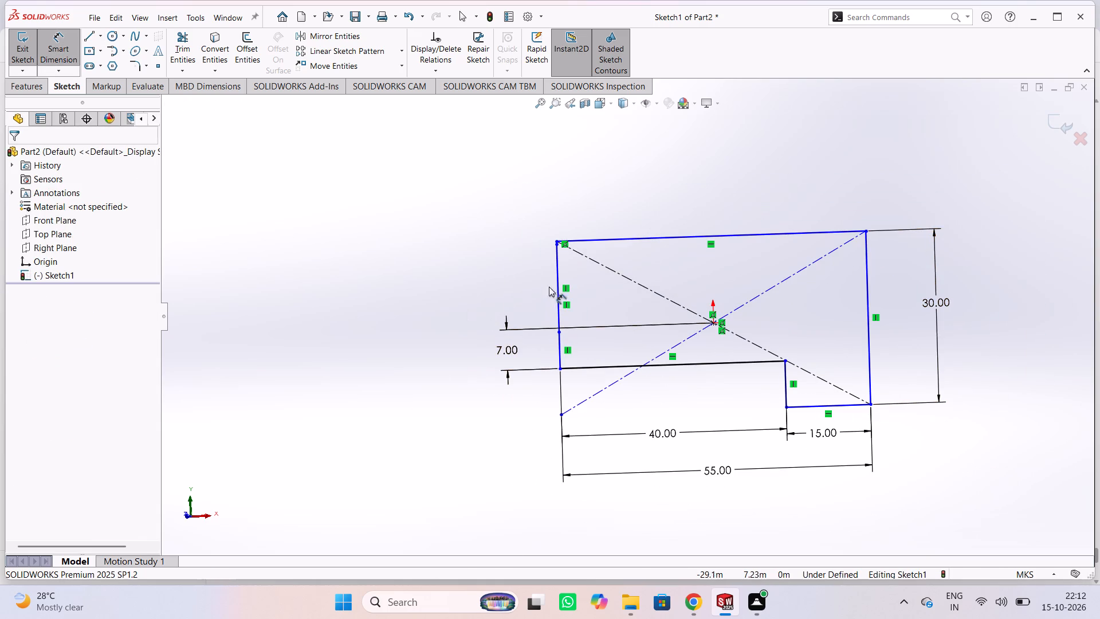
pyautogui.click(710, 322)
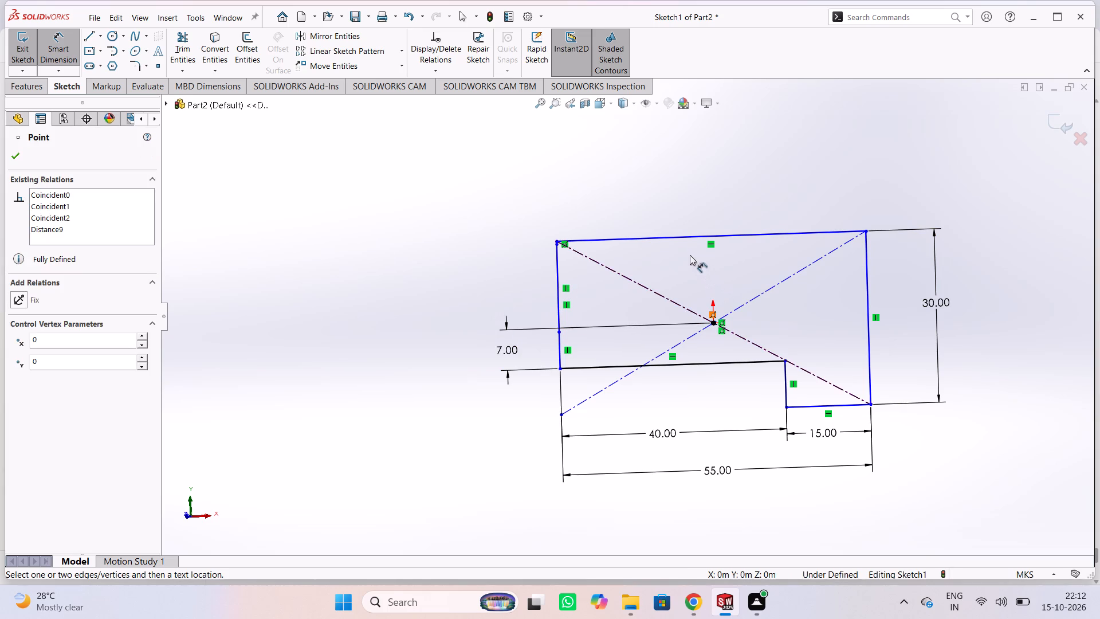
pyautogui.click(685, 238)
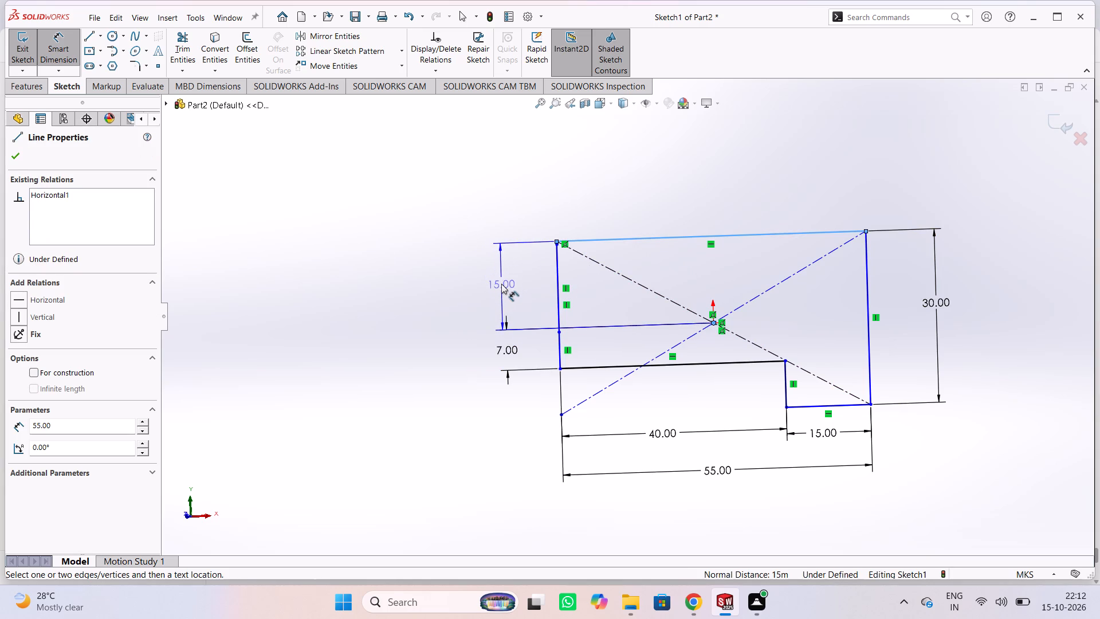
pyautogui.click(501, 284)
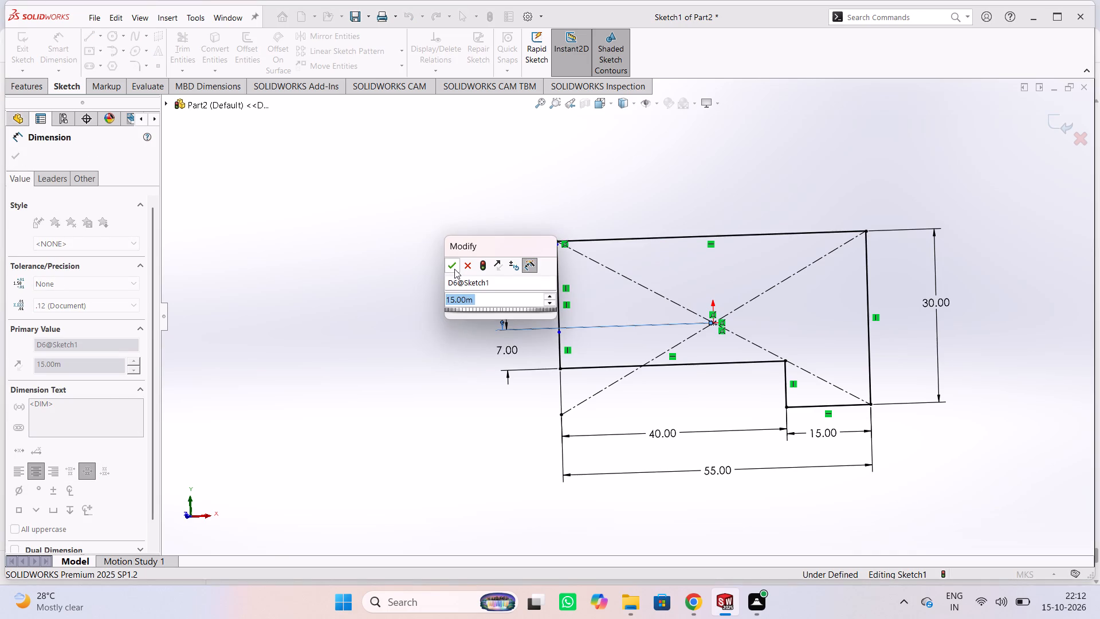
pyautogui.click(454, 269)
pyautogui.click(429, 348)
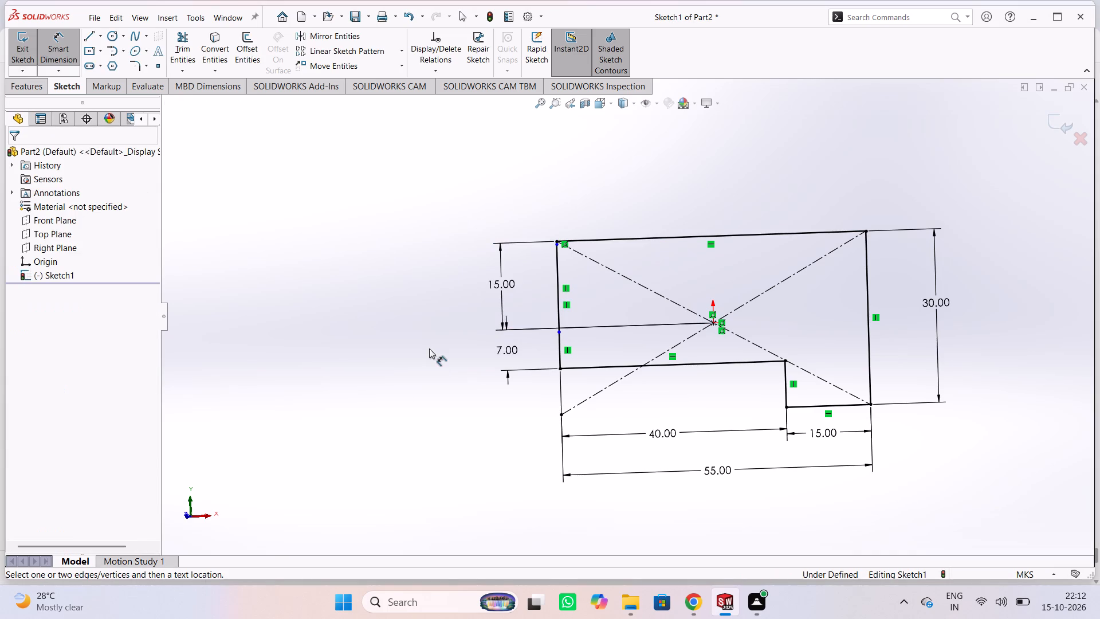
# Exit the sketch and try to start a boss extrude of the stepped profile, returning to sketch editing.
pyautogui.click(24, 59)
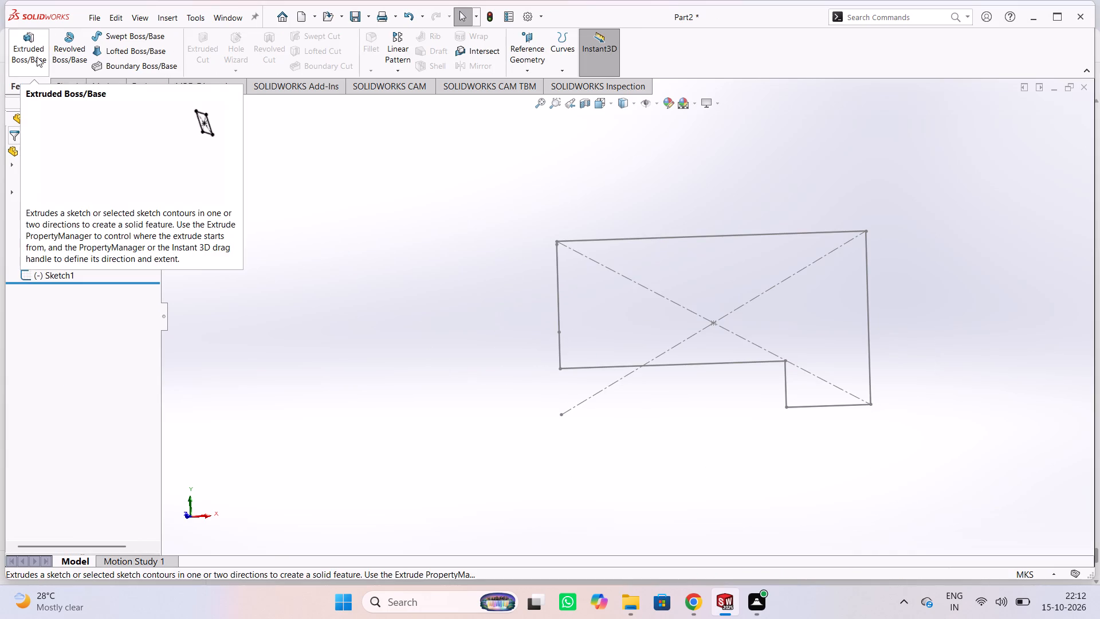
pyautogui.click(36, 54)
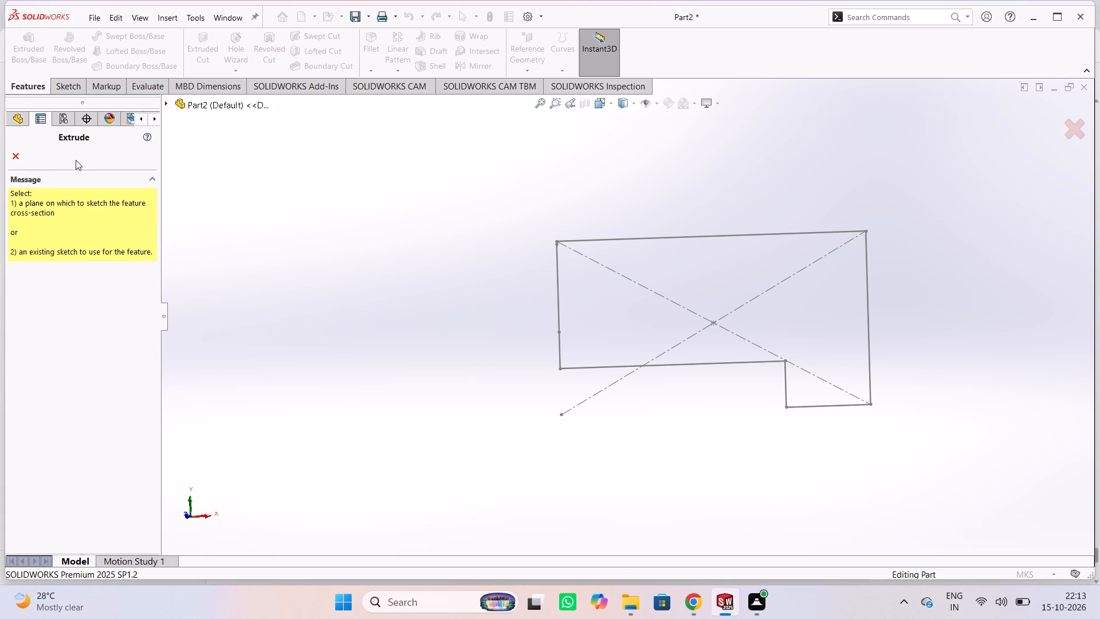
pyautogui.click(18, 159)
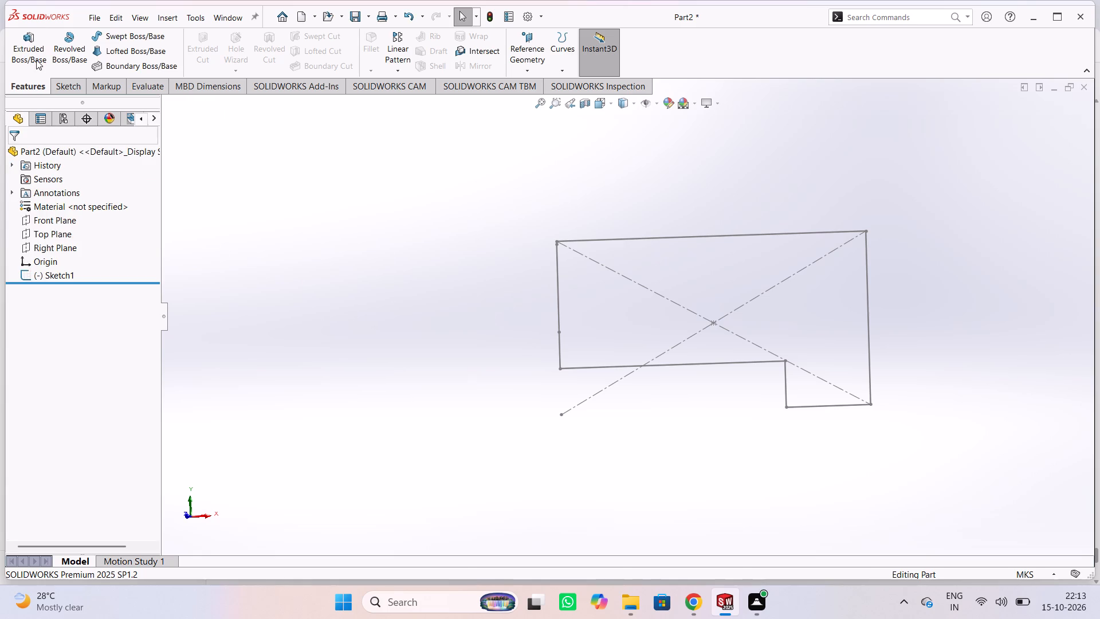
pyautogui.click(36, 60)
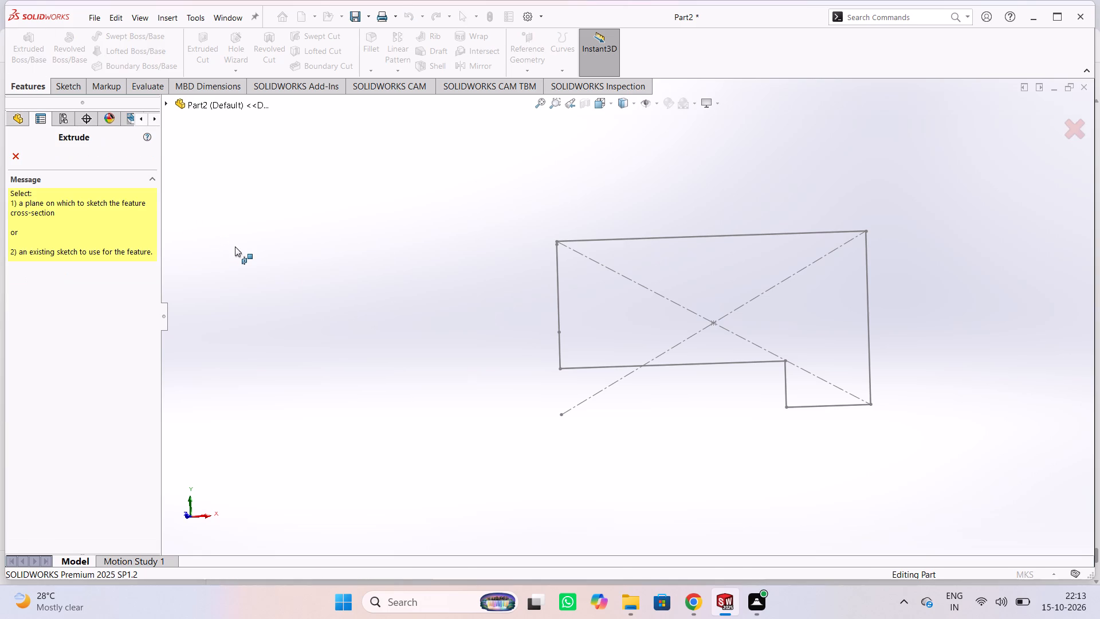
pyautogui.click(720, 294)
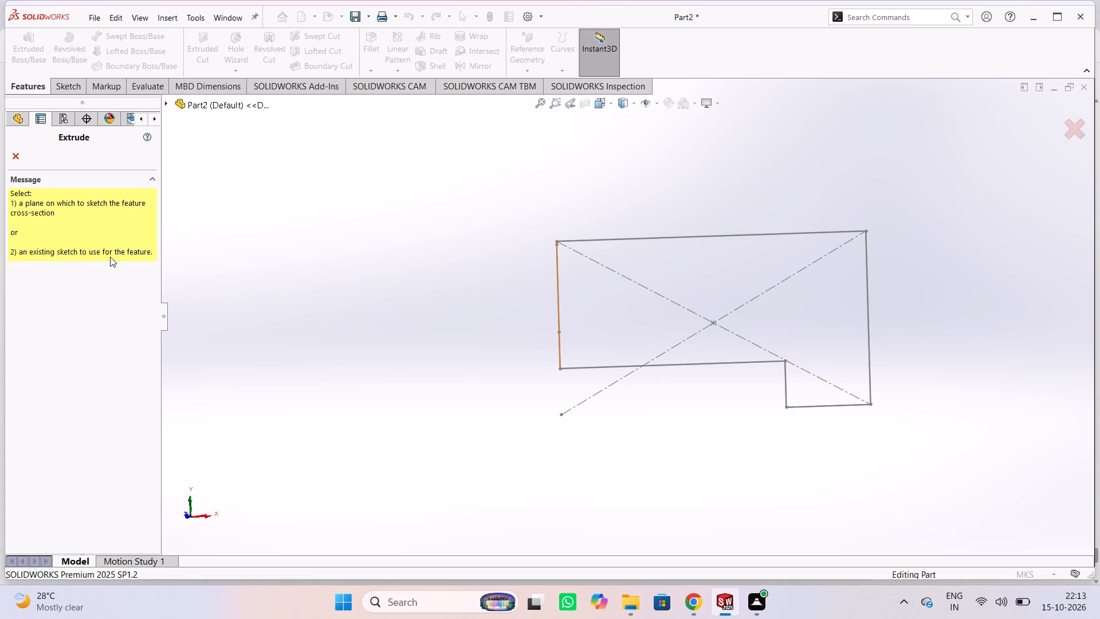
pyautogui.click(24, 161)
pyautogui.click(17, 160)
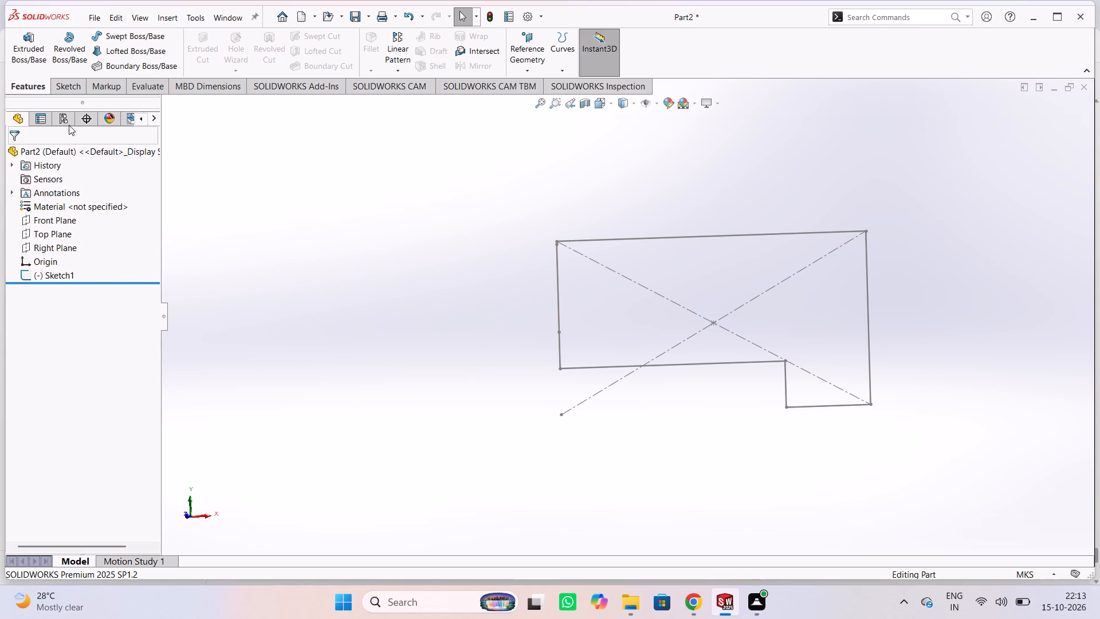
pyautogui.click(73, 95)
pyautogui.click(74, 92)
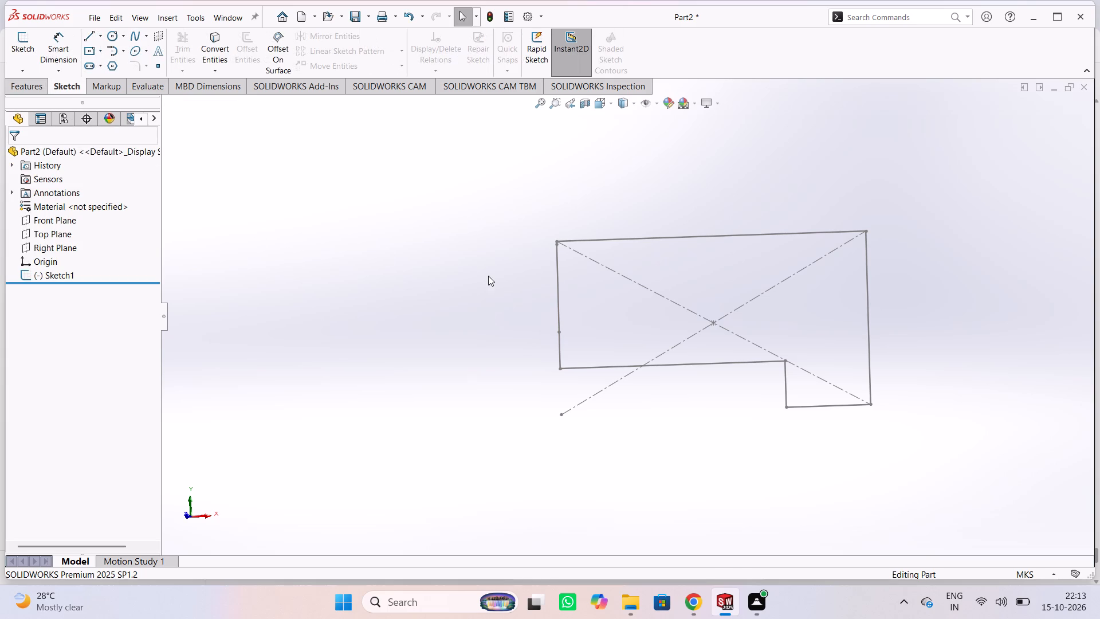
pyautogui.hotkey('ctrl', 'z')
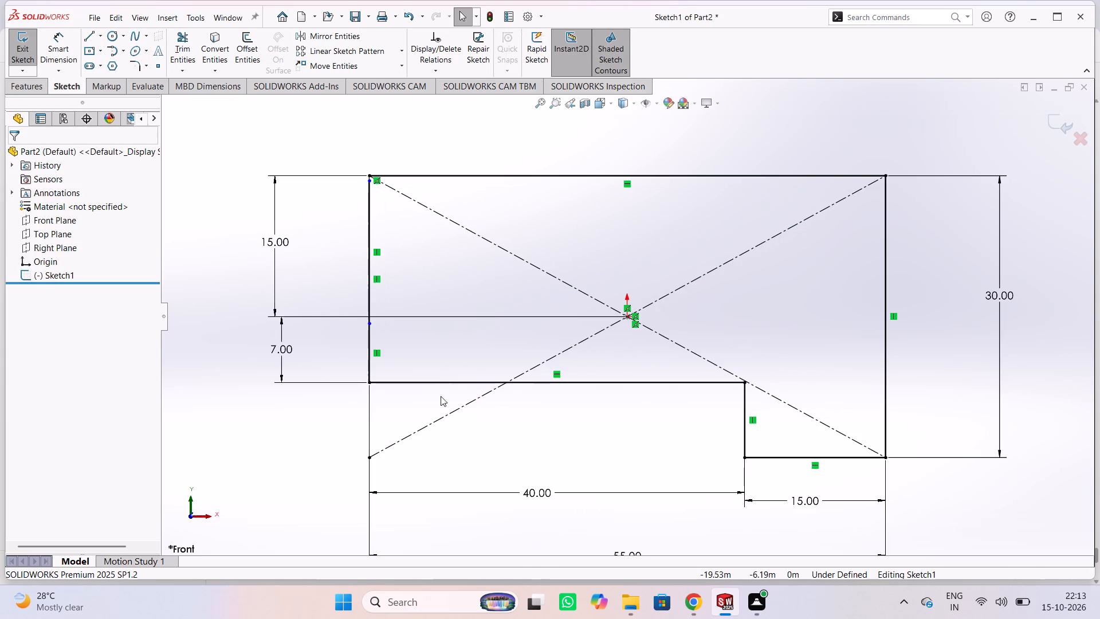
# Delete the diagonal construction line running from the profile's upper-right corner past the step to the former lower-left corner.
pyautogui.click(430, 421)
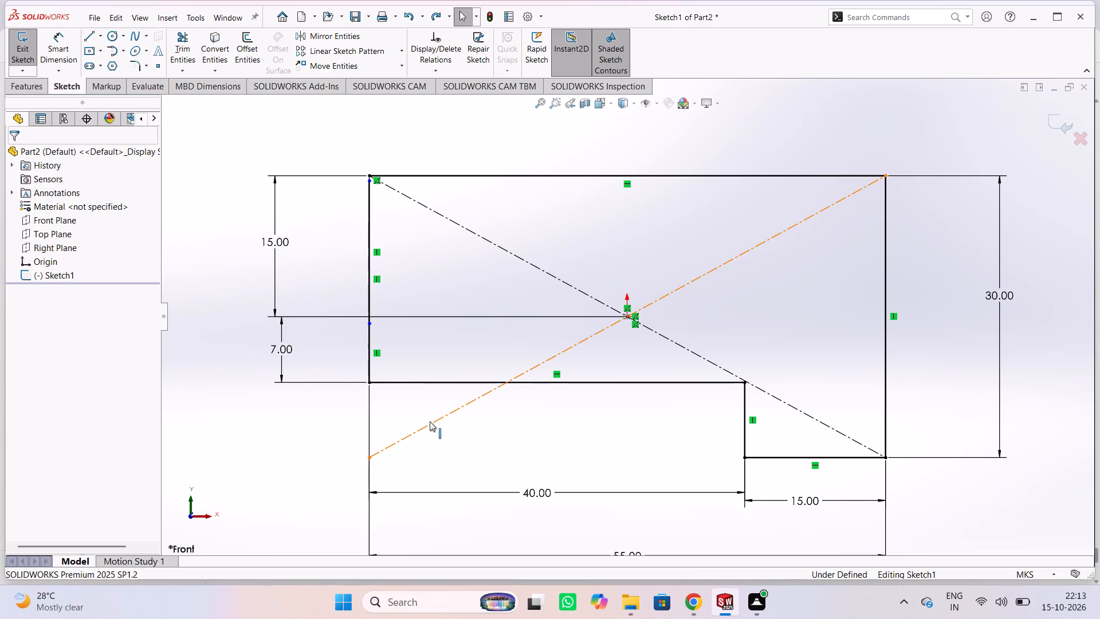
pyautogui.press('Delete')
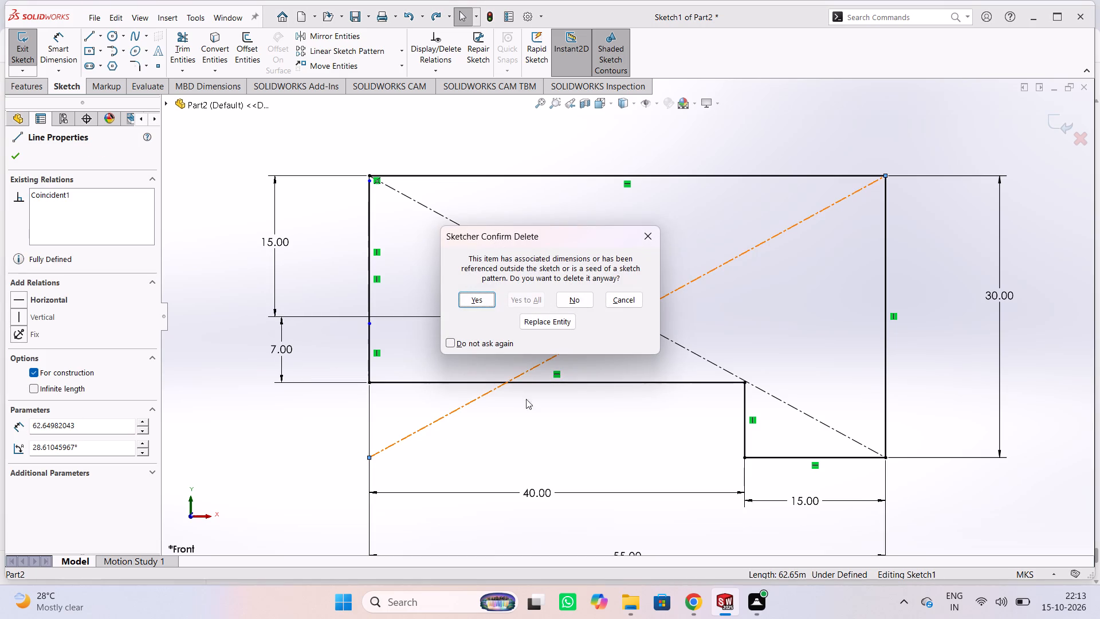
pyautogui.click(478, 301)
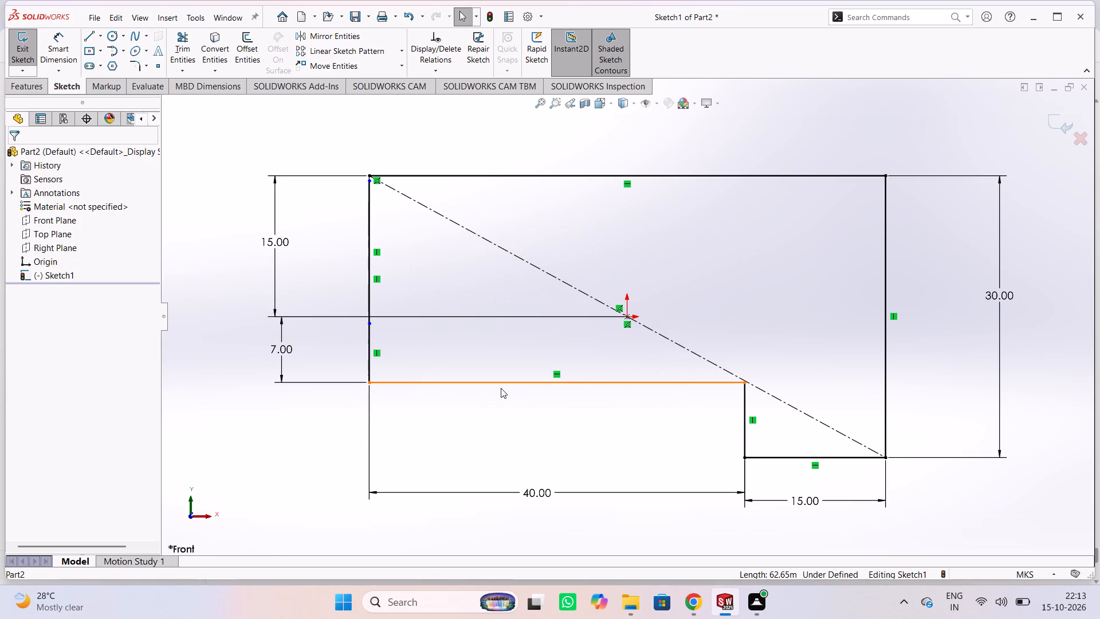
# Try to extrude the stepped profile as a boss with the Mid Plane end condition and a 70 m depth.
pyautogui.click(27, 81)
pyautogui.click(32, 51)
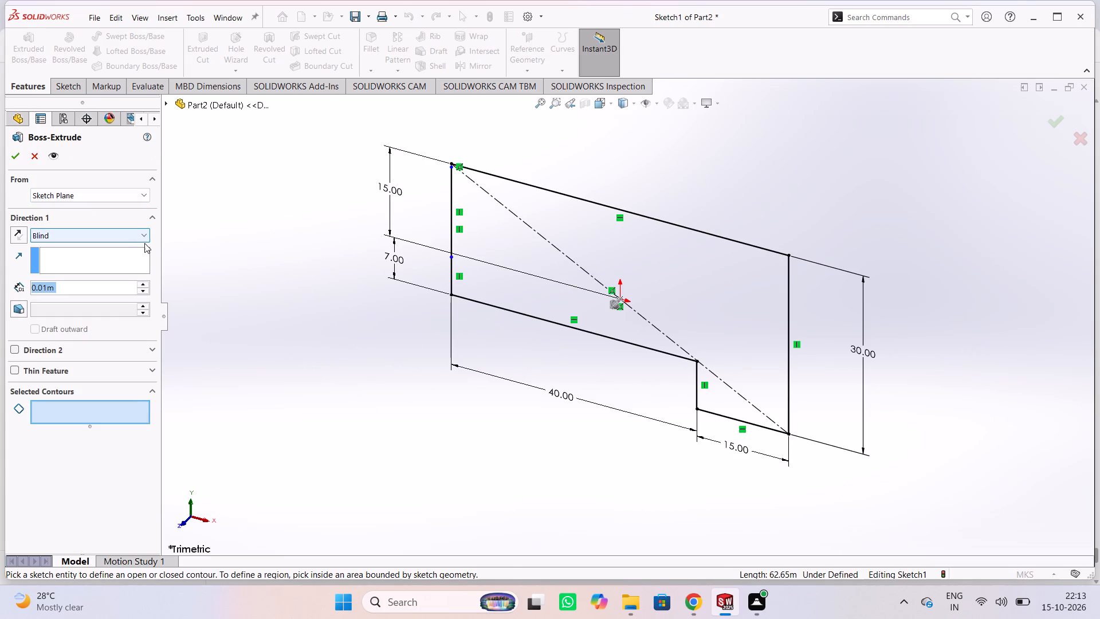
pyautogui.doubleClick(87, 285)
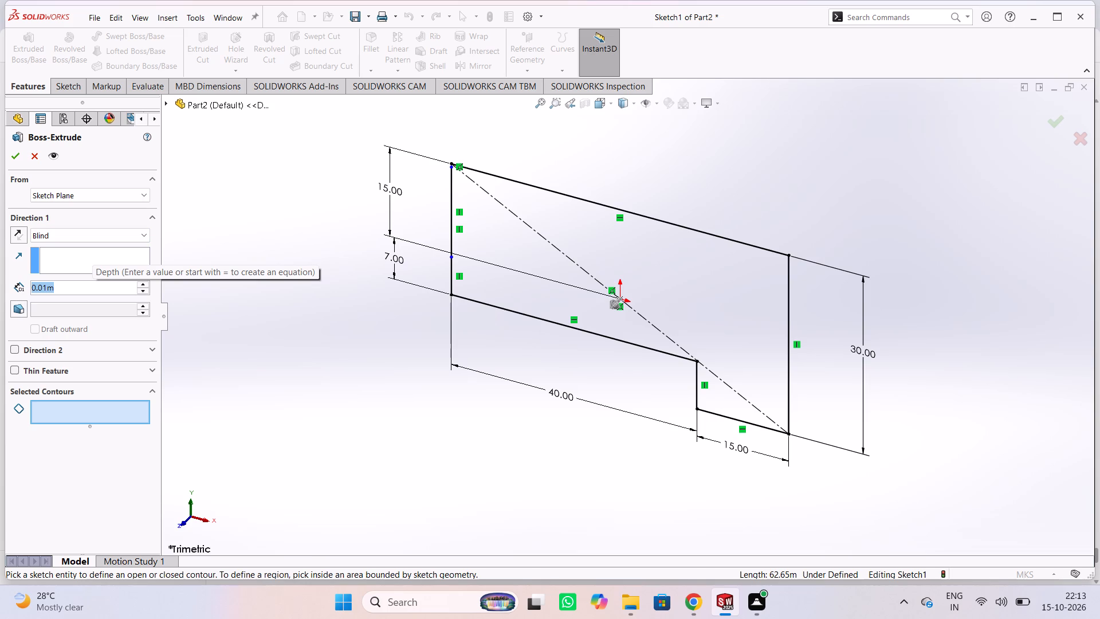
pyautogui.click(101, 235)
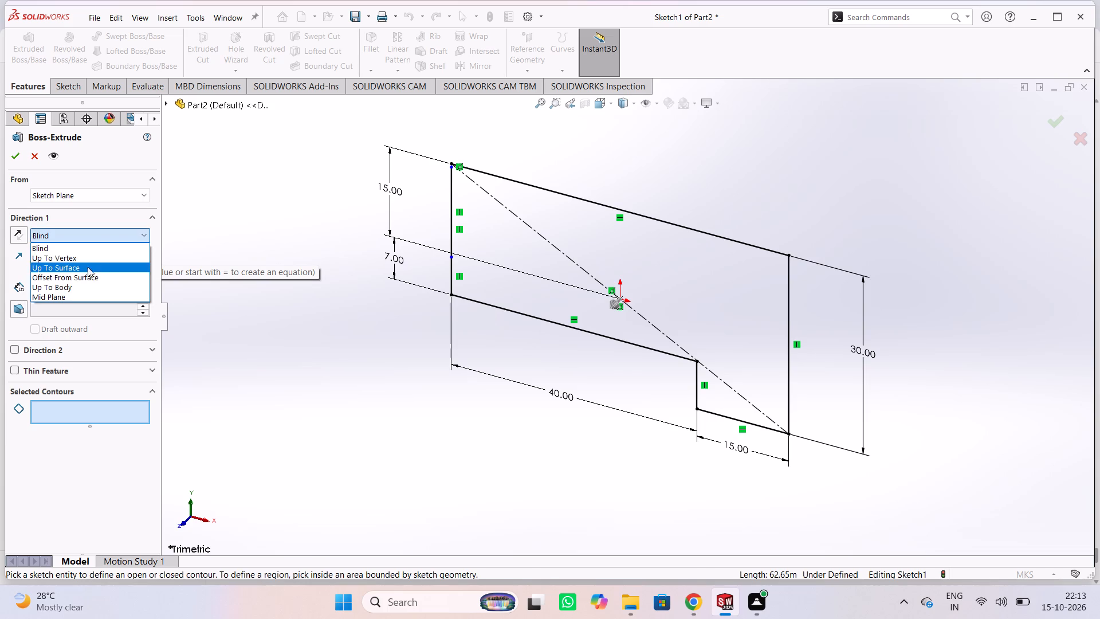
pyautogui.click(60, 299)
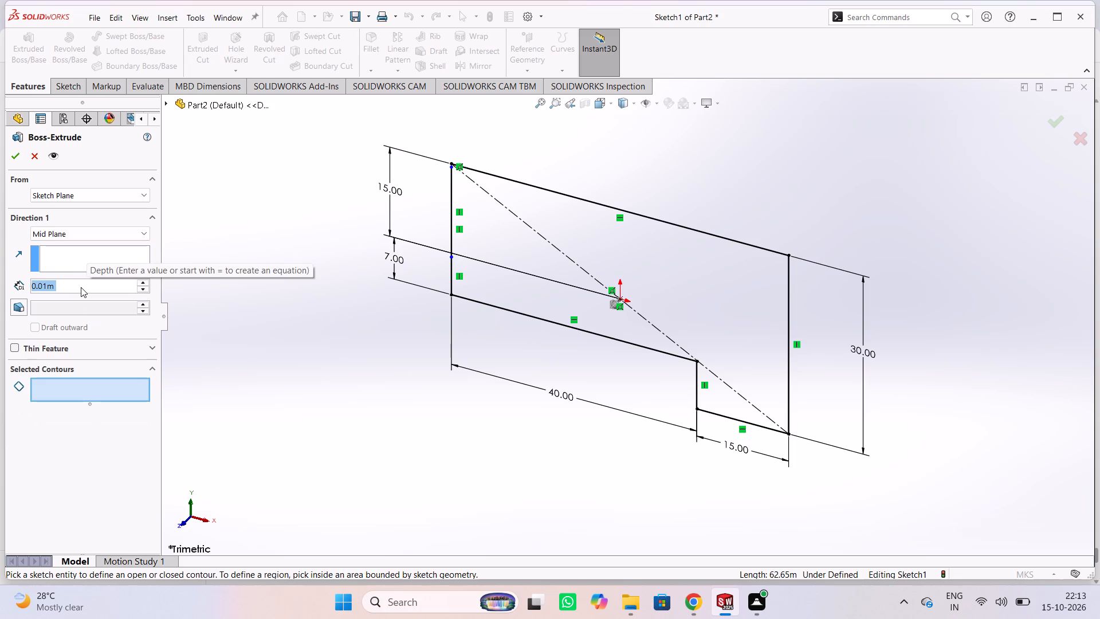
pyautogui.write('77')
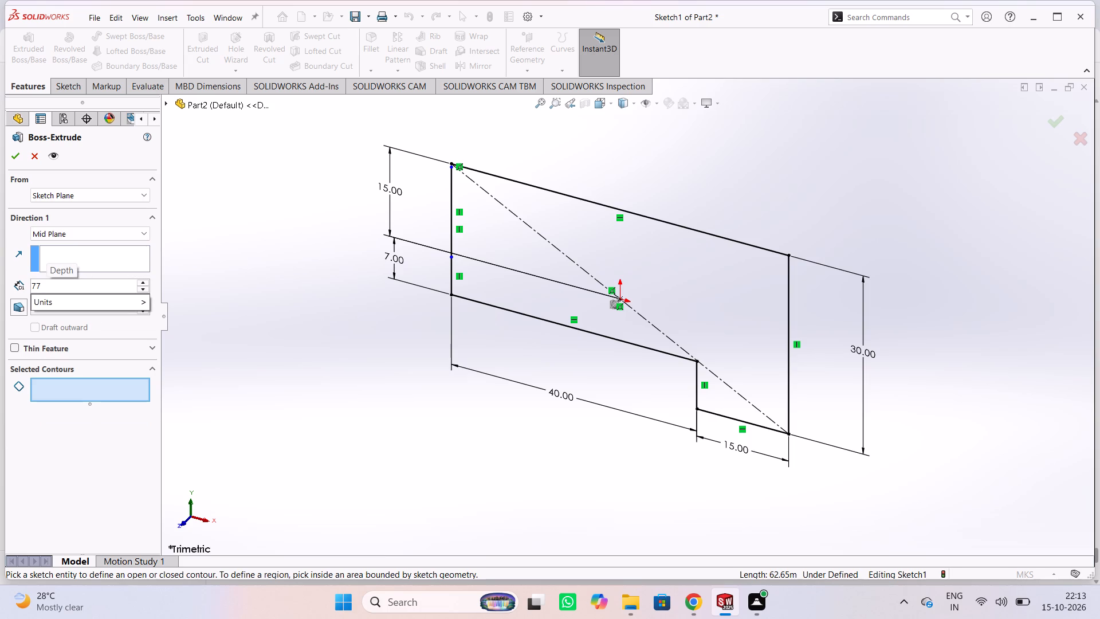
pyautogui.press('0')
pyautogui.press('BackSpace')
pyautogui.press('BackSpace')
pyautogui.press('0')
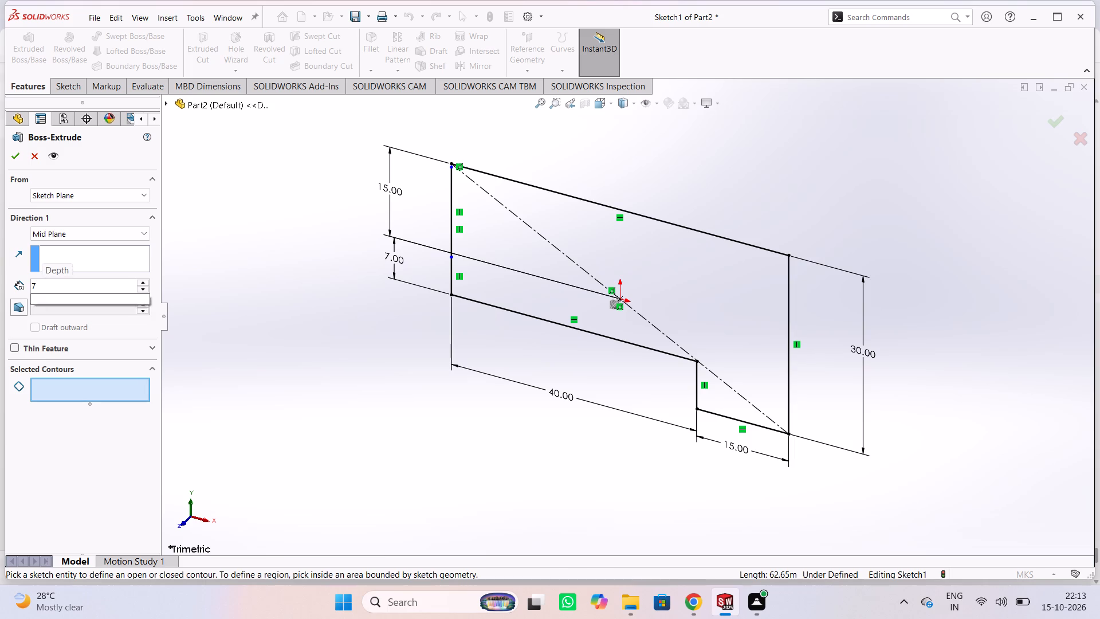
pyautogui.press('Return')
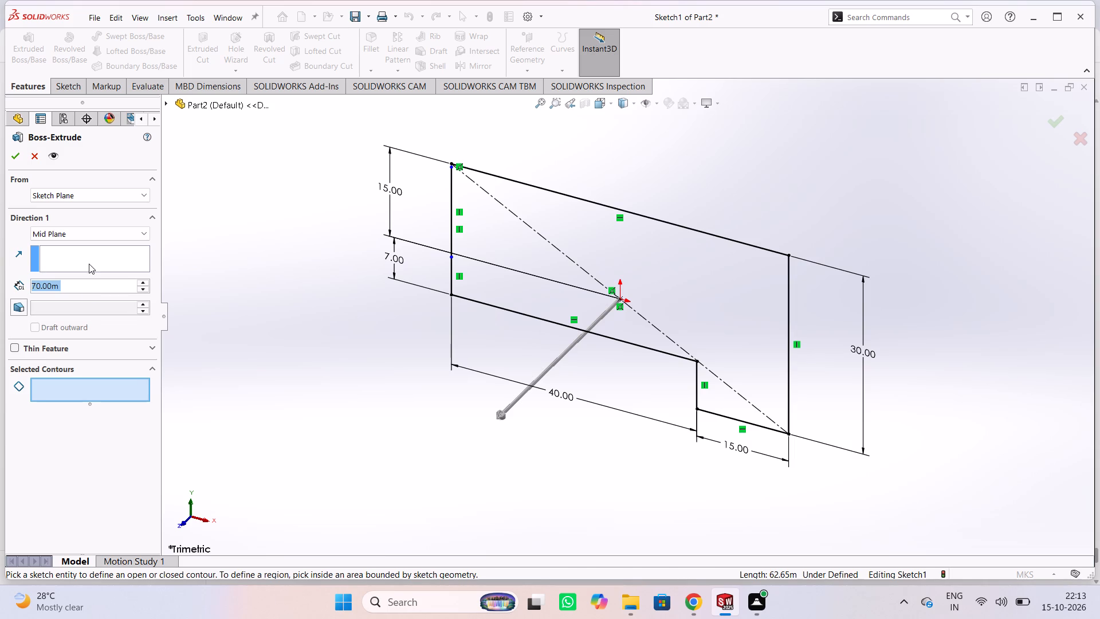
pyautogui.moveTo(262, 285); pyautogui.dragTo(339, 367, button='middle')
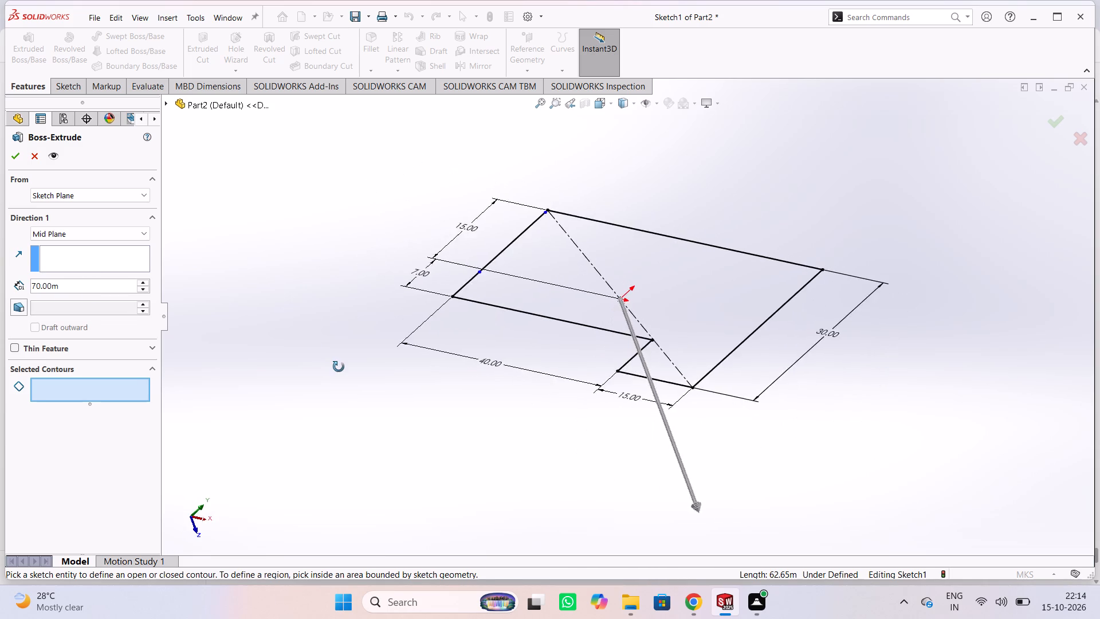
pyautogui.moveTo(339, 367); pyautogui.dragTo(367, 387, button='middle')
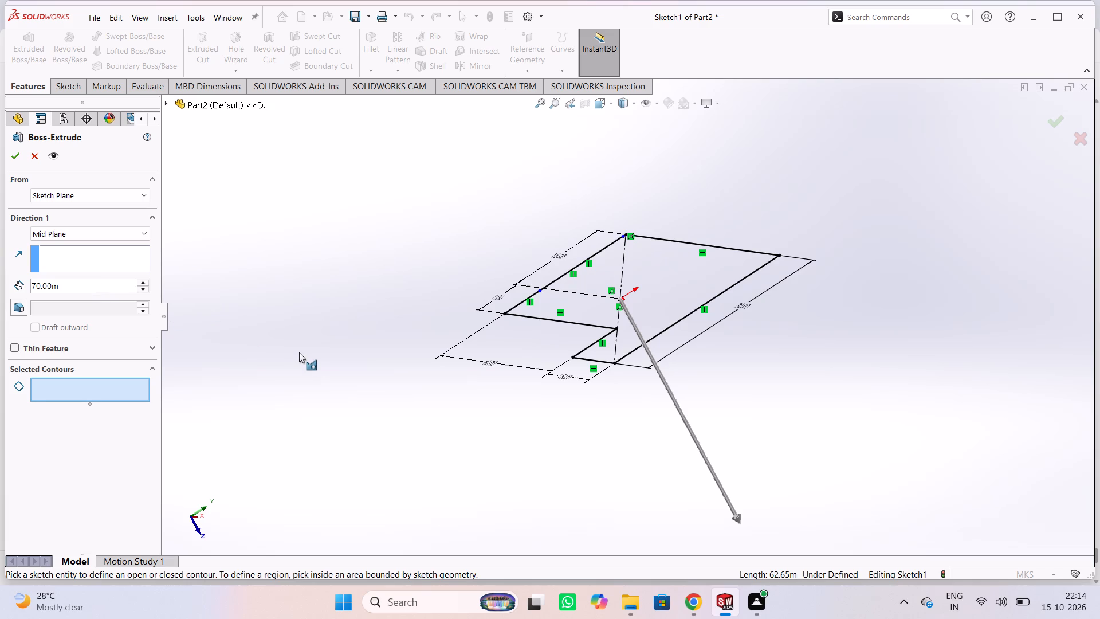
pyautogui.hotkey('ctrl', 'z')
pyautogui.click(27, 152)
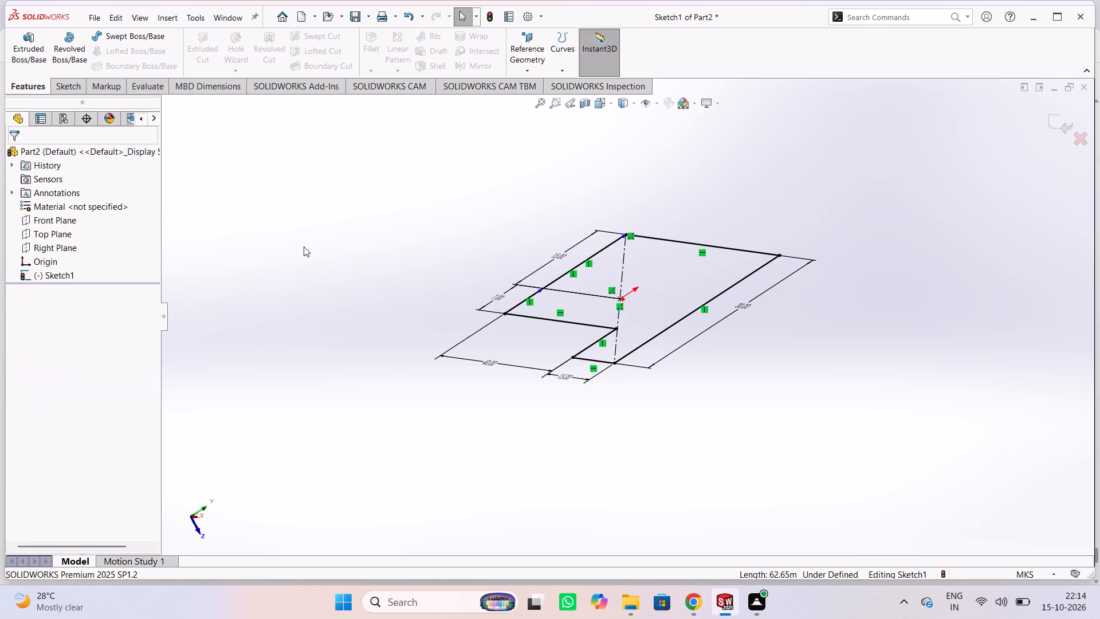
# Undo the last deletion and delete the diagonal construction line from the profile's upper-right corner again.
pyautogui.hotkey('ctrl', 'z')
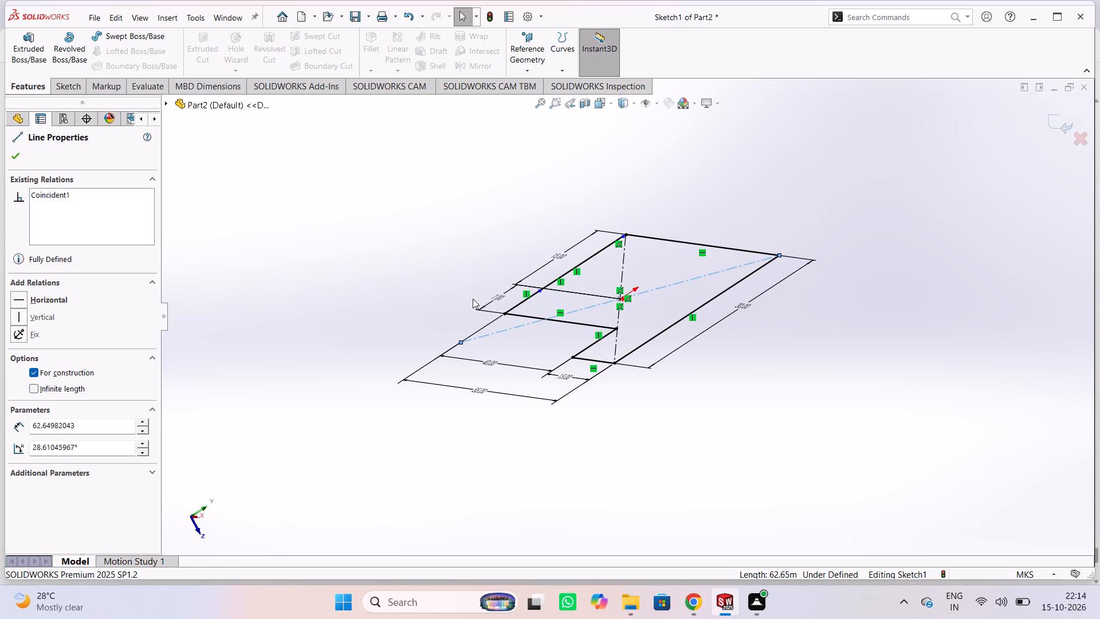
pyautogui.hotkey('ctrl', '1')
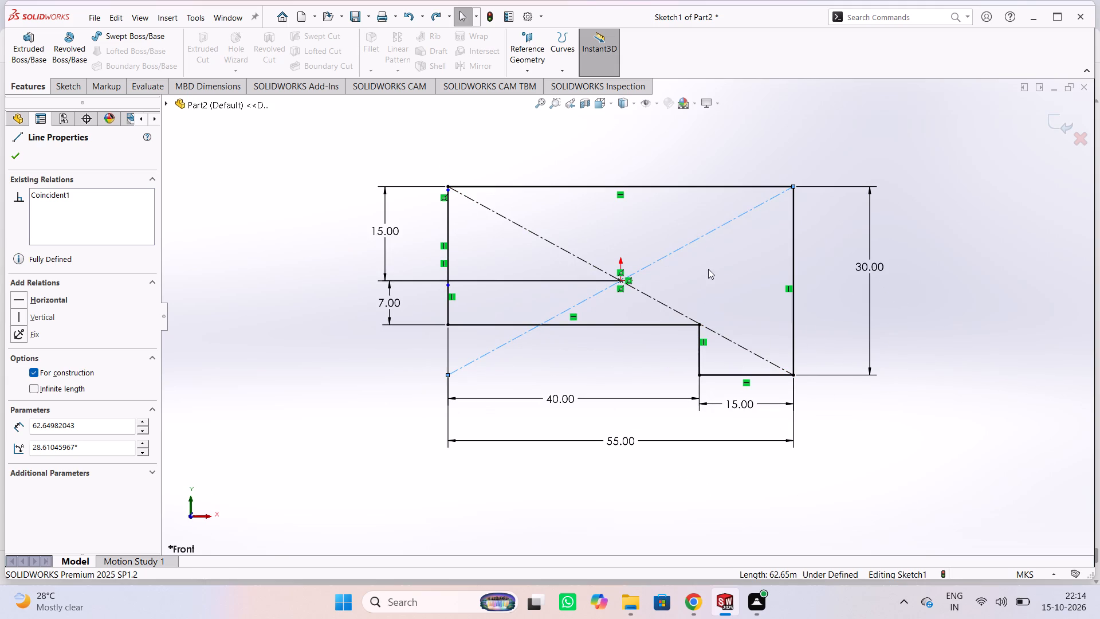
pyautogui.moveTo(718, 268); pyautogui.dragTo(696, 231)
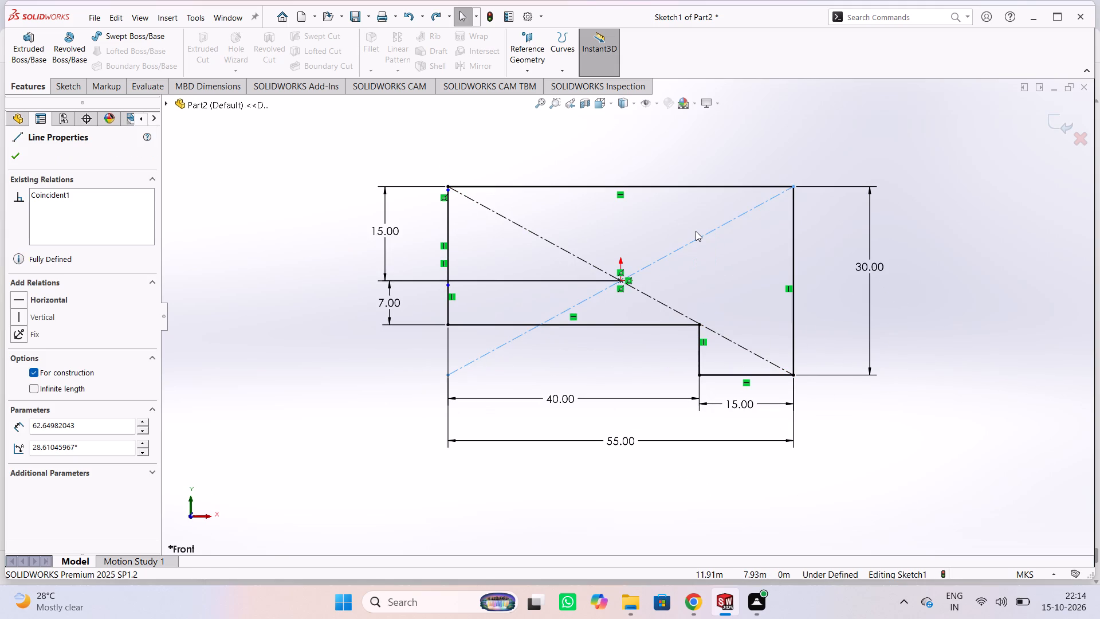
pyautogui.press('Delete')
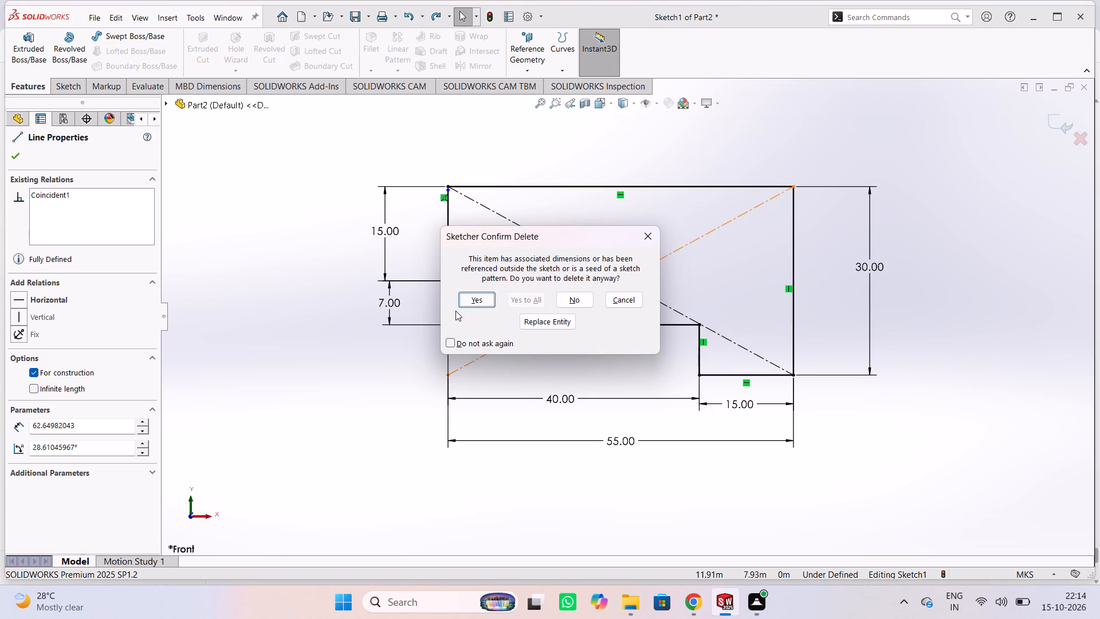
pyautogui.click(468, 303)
# Delete the remaining diagonal construction line from the profile's upper-left corner to its lower-right corner.
pyautogui.moveTo(573, 230); pyautogui.dragTo(532, 253)
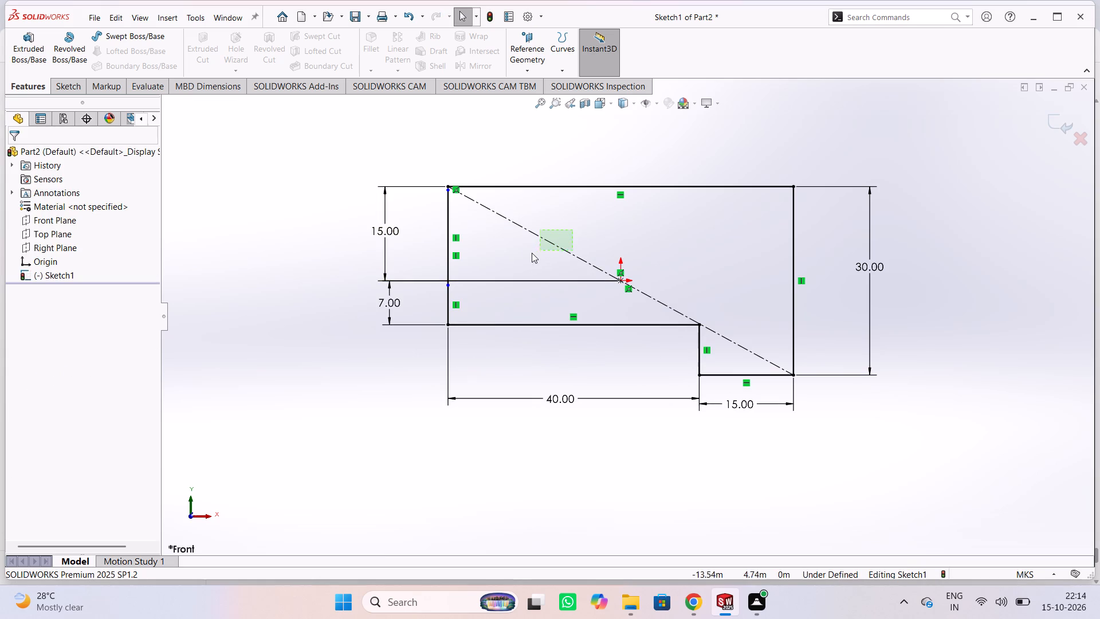
pyautogui.moveTo(532, 253); pyautogui.dragTo(531, 253)
pyautogui.press('Delete')
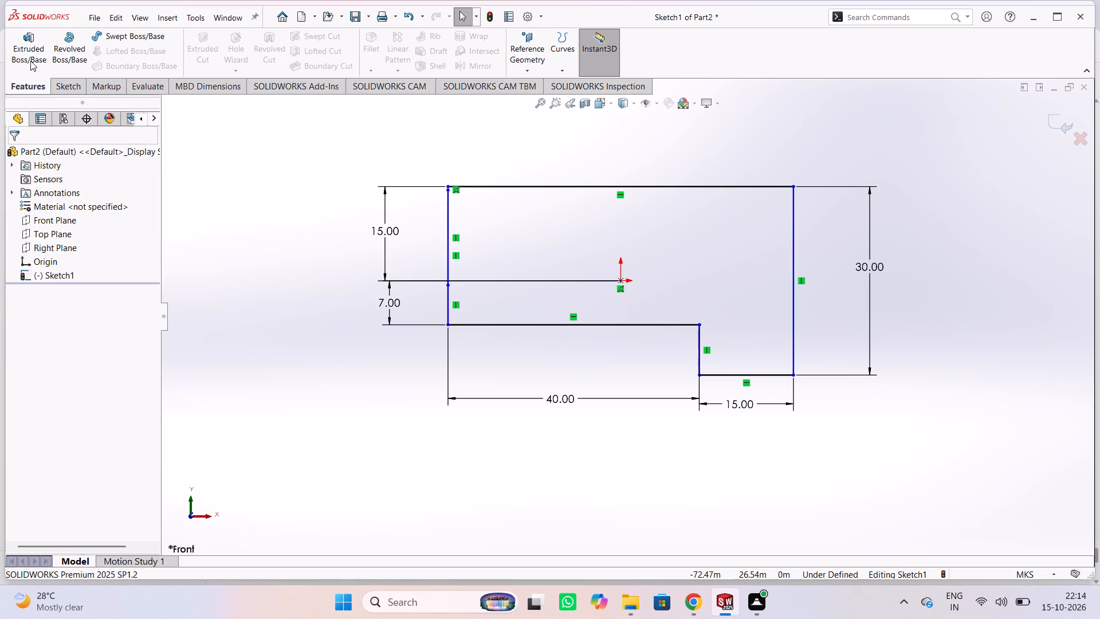
pyautogui.click(67, 58)
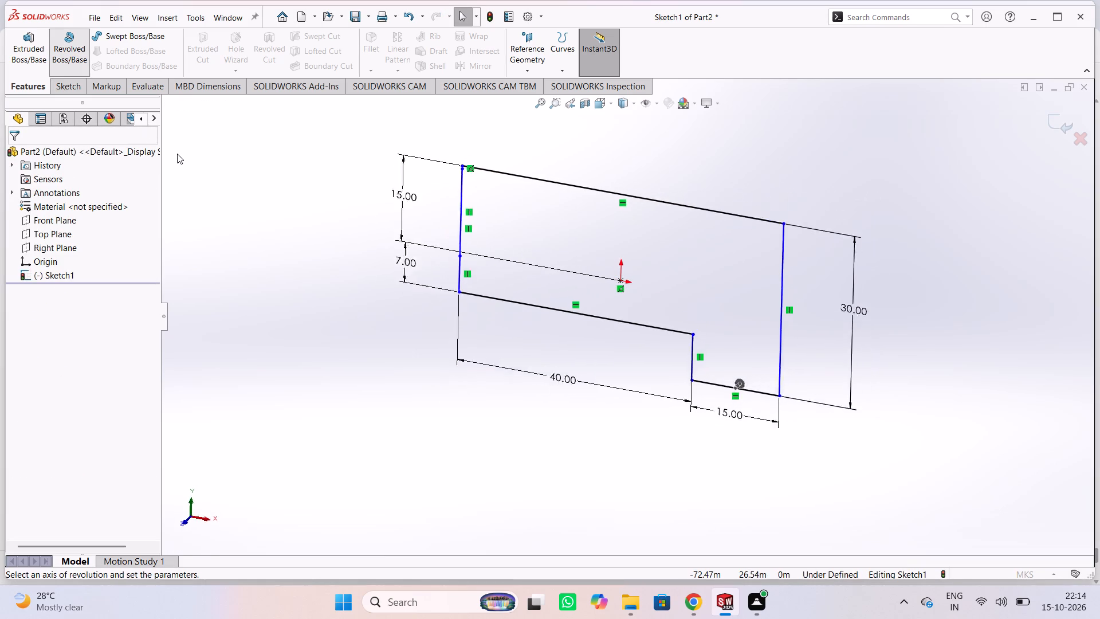
pyautogui.press('Escape')
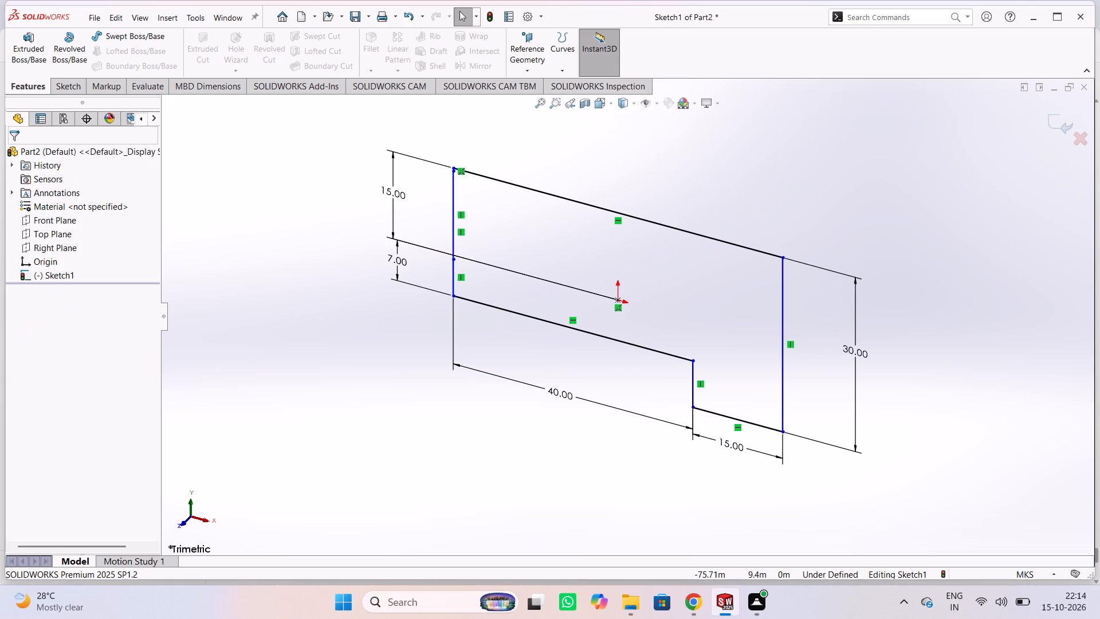
# Dimension the horizontal distance from the origin to the profile's right vertical edge at 27.5 m.
pyautogui.click(77, 88)
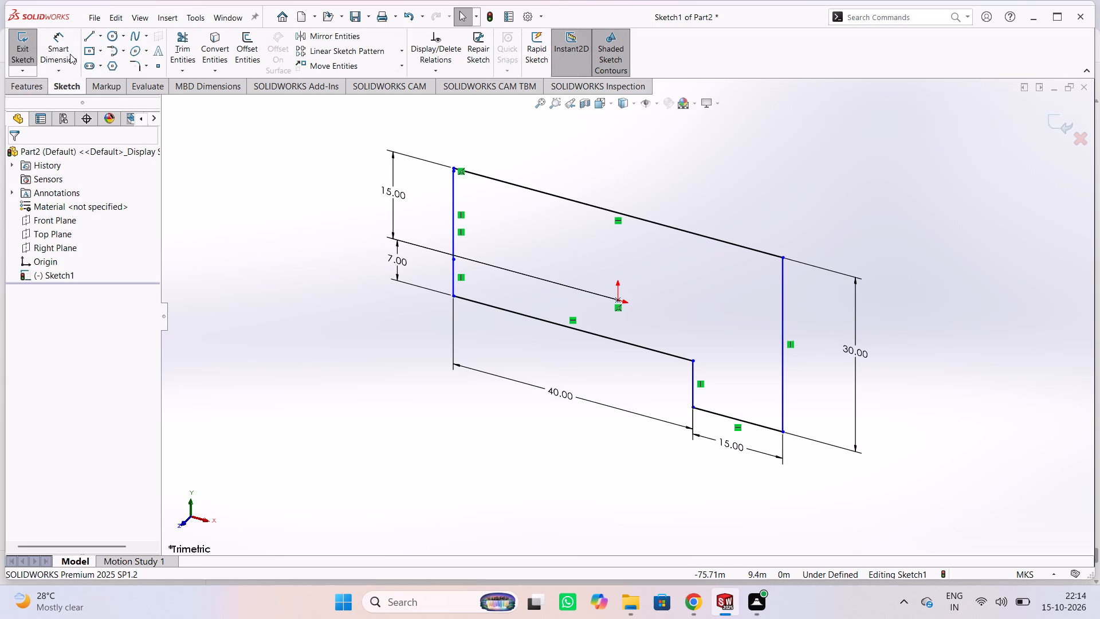
pyautogui.click(69, 53)
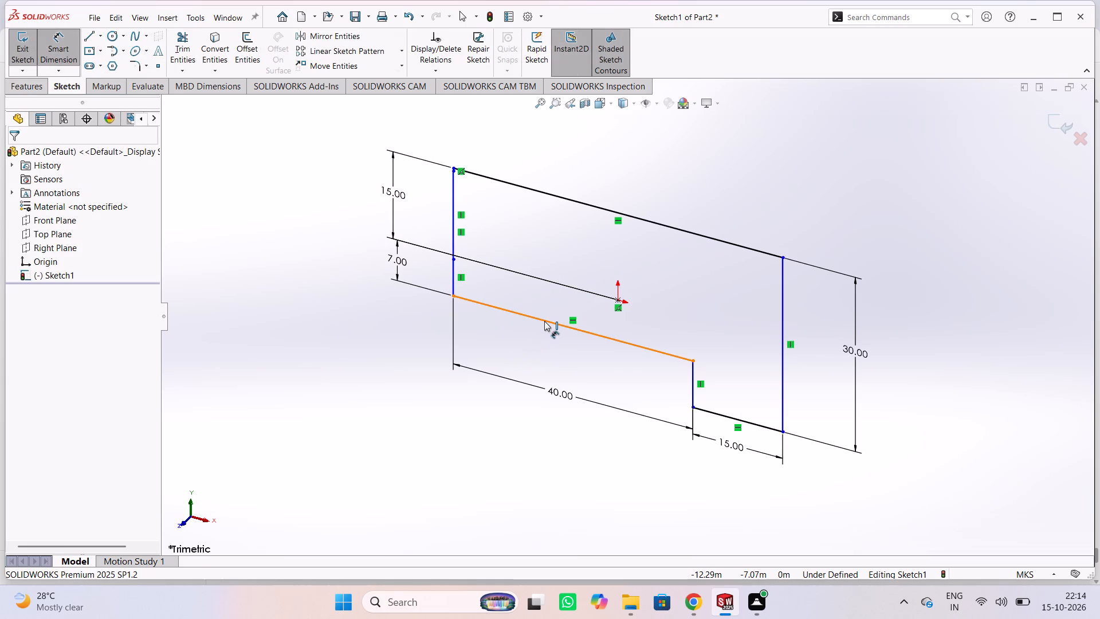
pyautogui.click(618, 300)
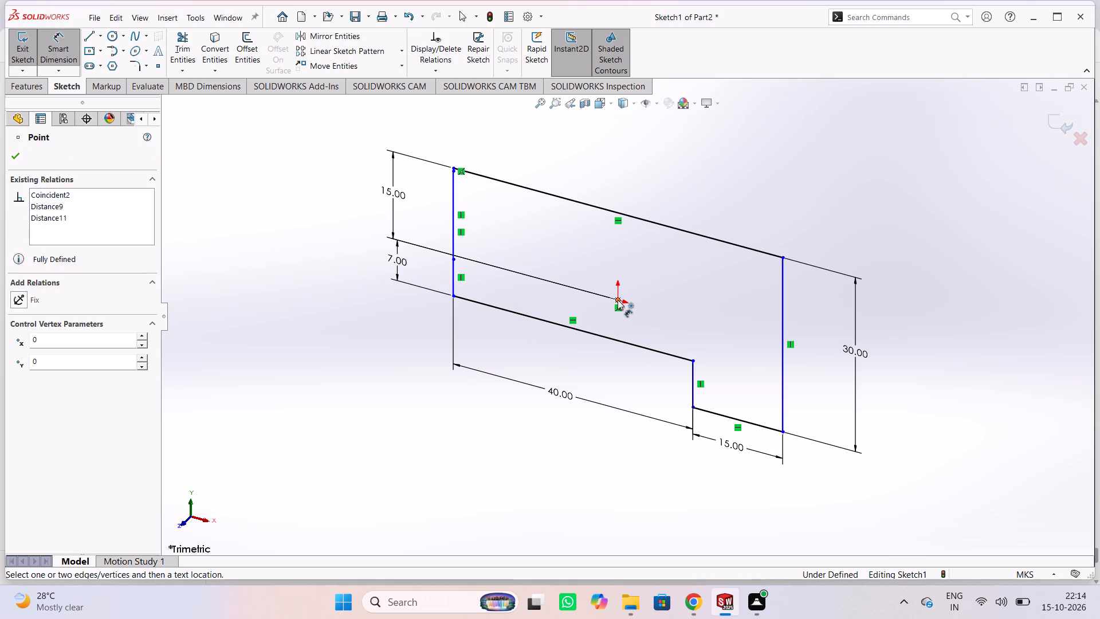
pyautogui.click(785, 312)
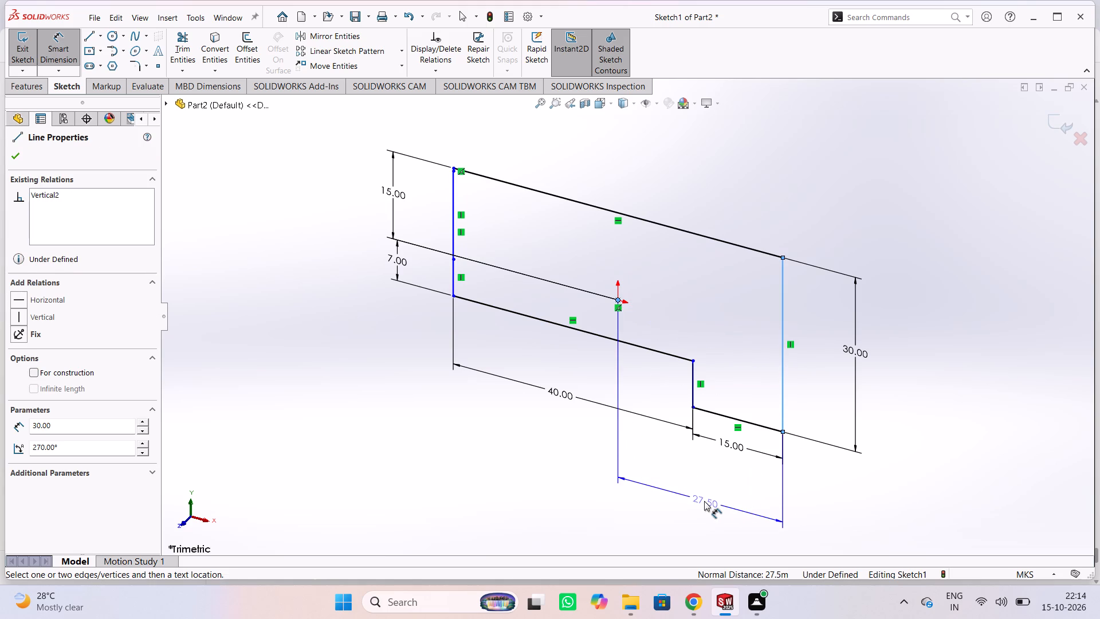
pyautogui.click(704, 501)
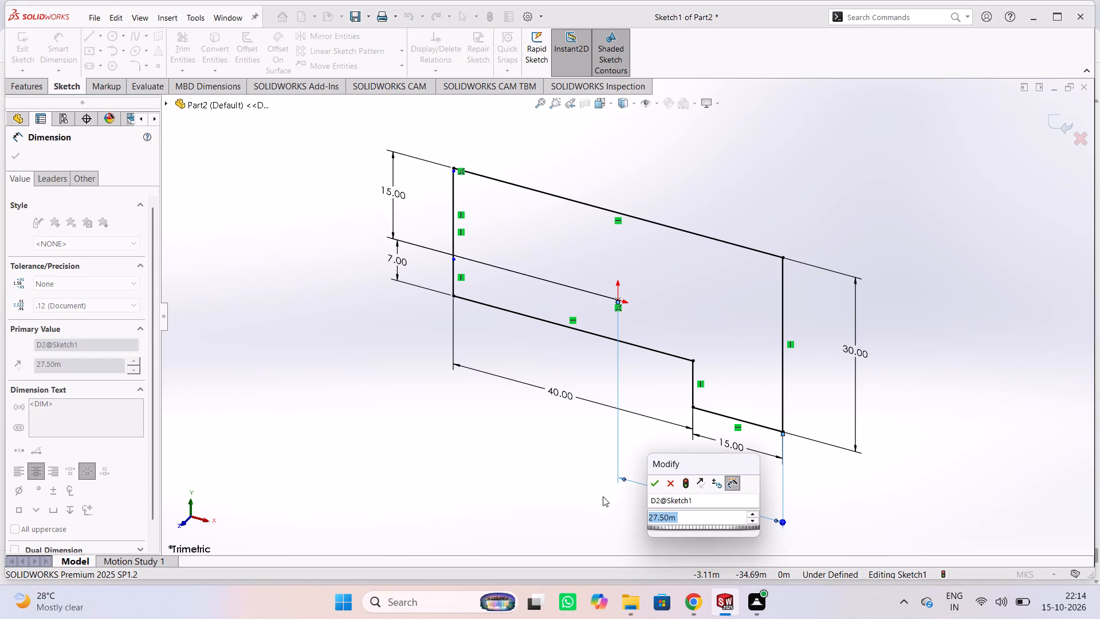
pyautogui.click(653, 485)
pyautogui.click(490, 452)
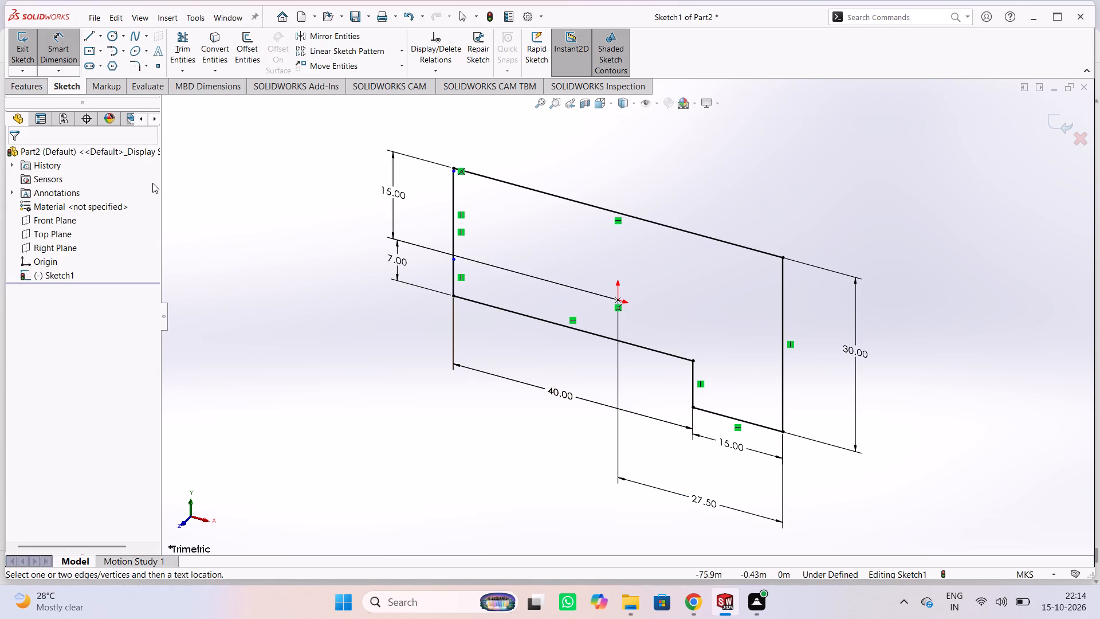
# Add a Fix relation to the profile's upper-left corner point, just above the left edge line's loose endpoint.
pyautogui.scroll(-4, 451, 191)
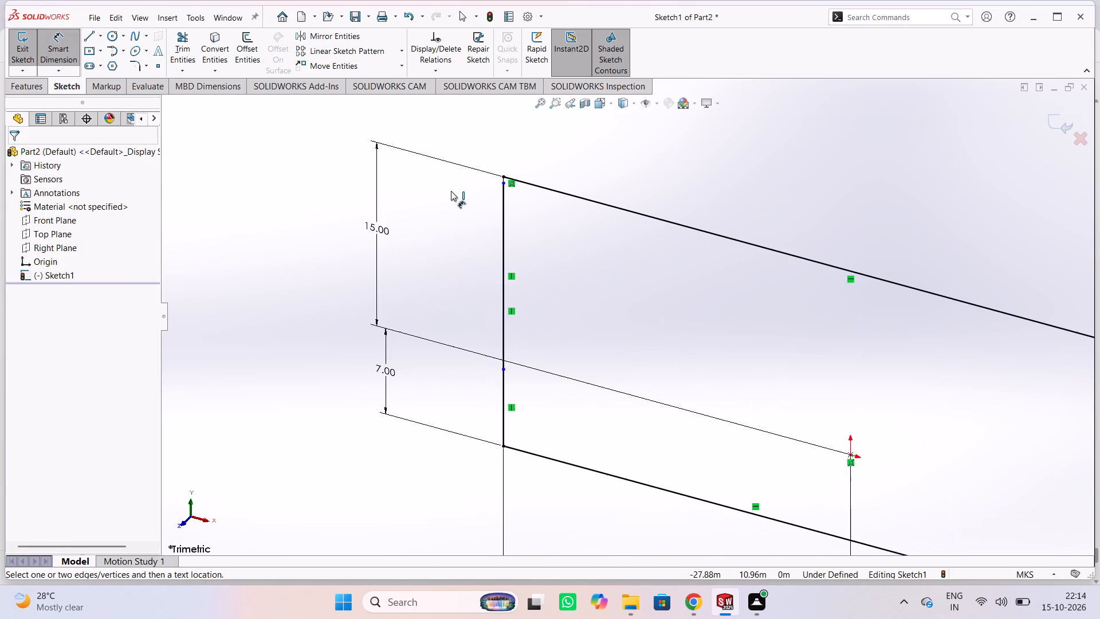
pyautogui.scroll(-2, 500, 240)
pyautogui.scroll(-9, 531, 190)
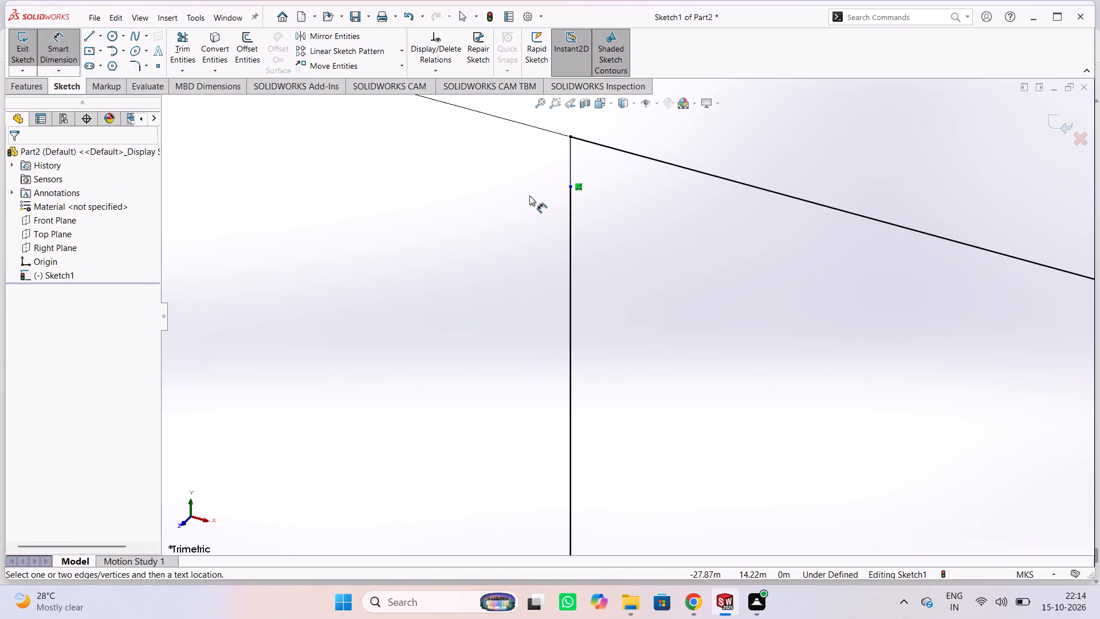
pyautogui.scroll(-2, 529, 195)
pyautogui.scroll(1, 529, 200)
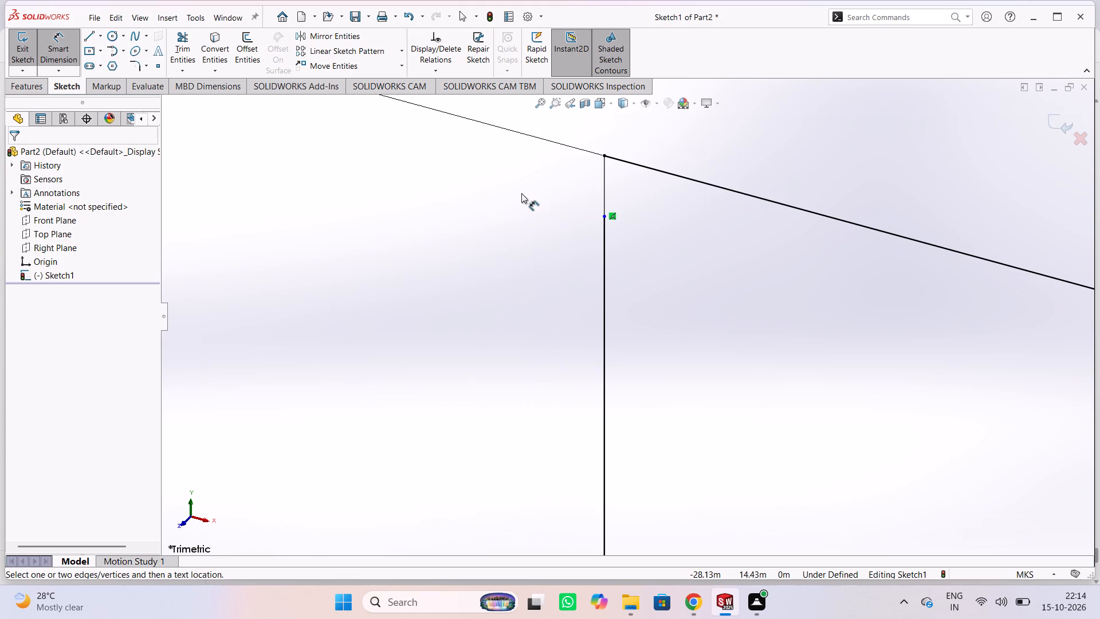
pyautogui.click(91, 38)
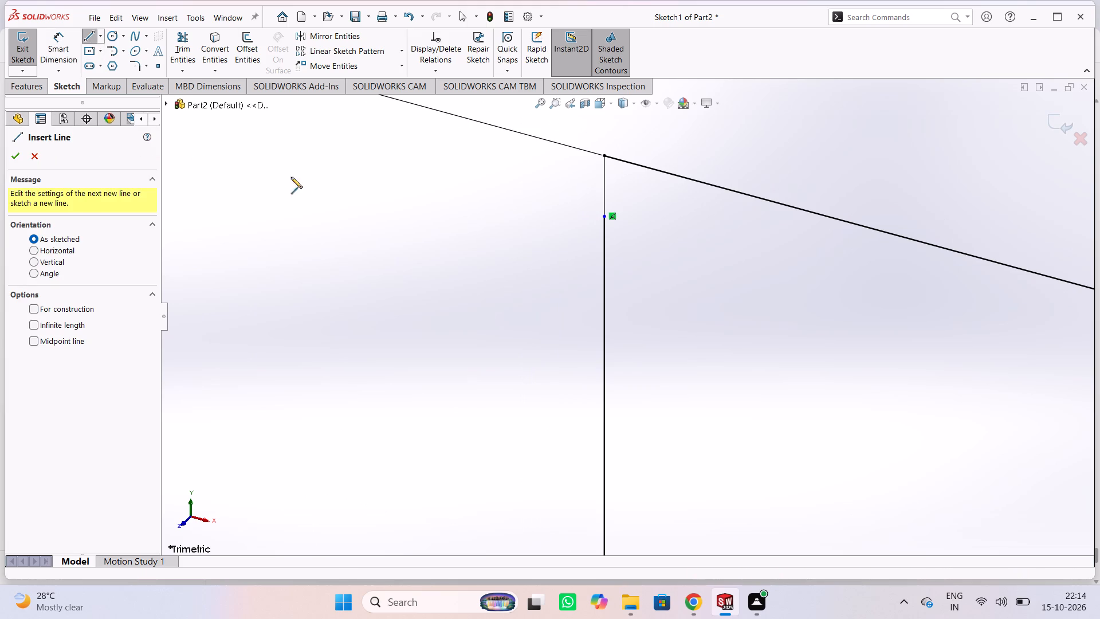
pyautogui.press('Escape')
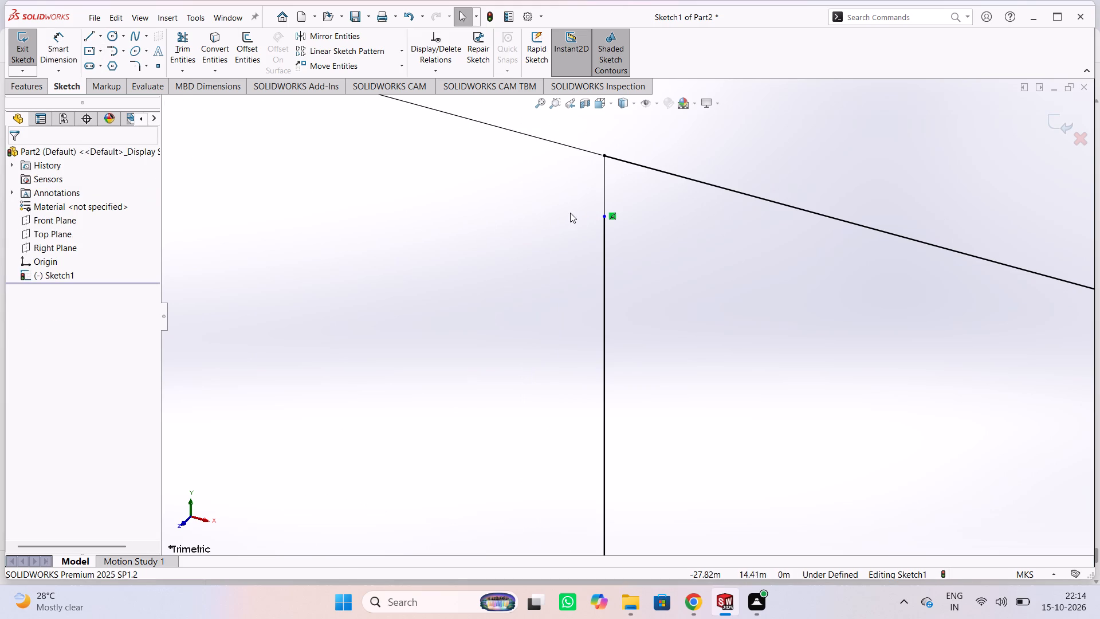
pyautogui.click(604, 217)
pyautogui.click(603, 155)
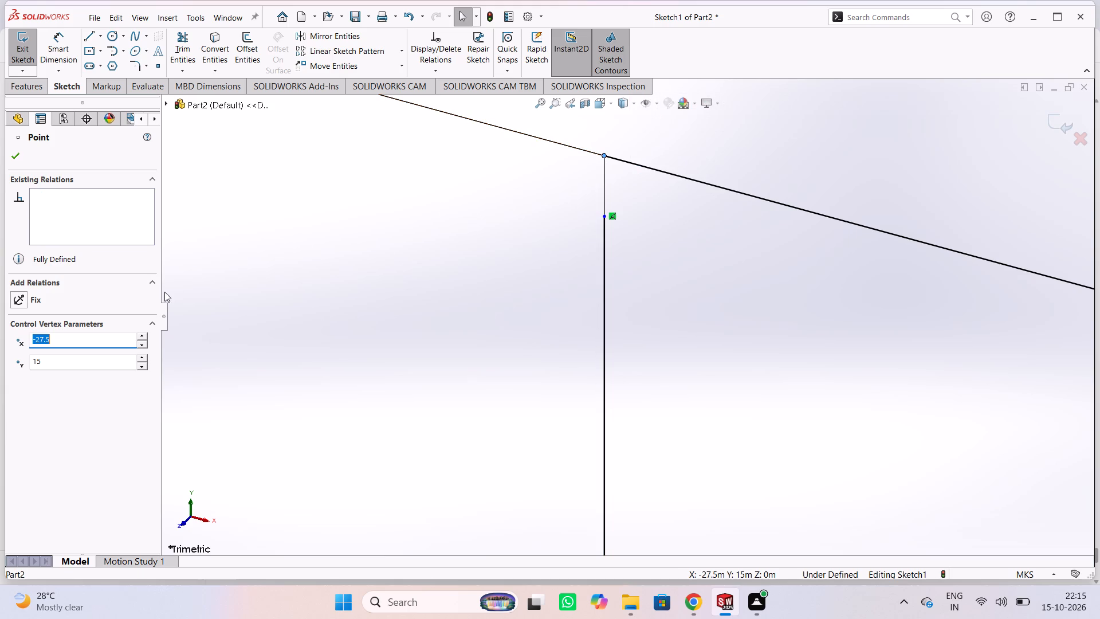
pyautogui.click(37, 299)
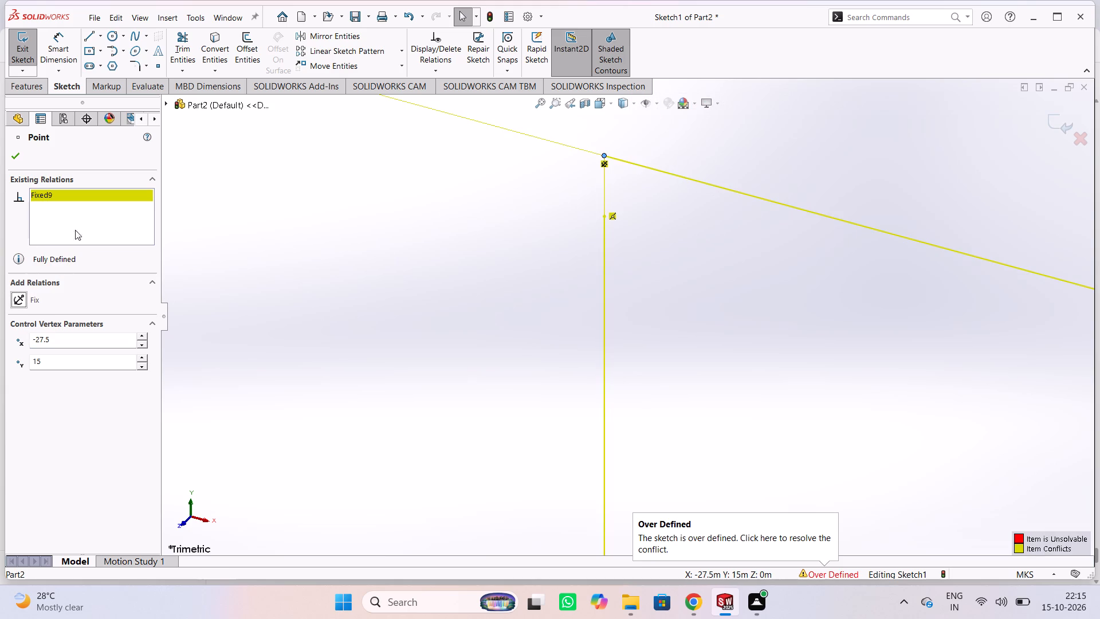
pyautogui.click(20, 159)
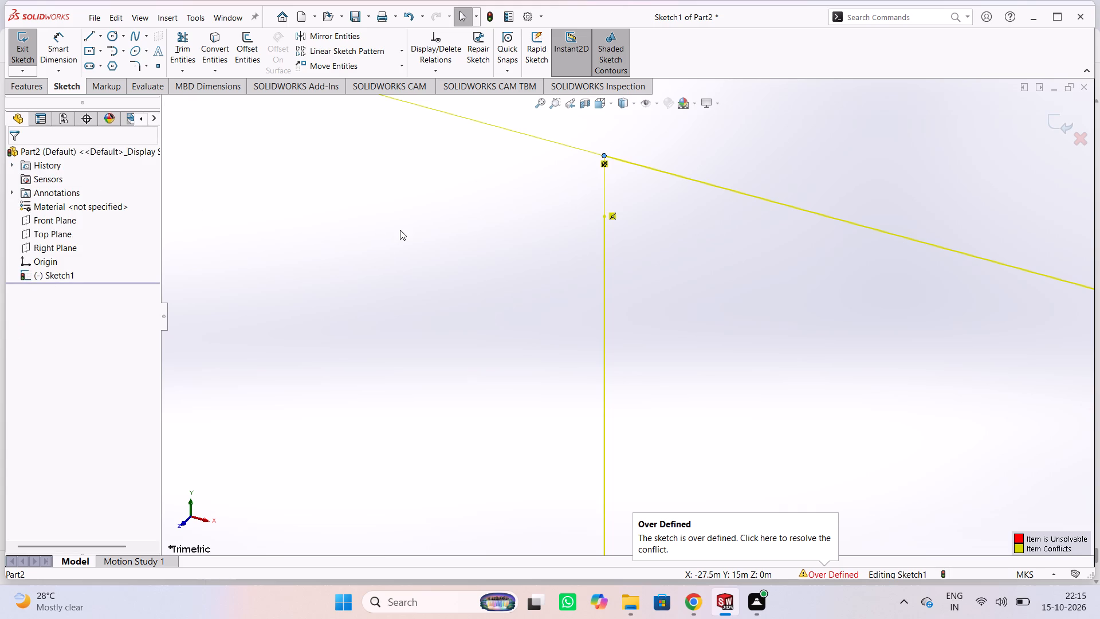
# Undo the Fix relation added to the profile's upper-left corner point.
pyautogui.click(400, 230)
pyautogui.scroll(-4, 400, 229)
pyautogui.scroll(8, 400, 229)
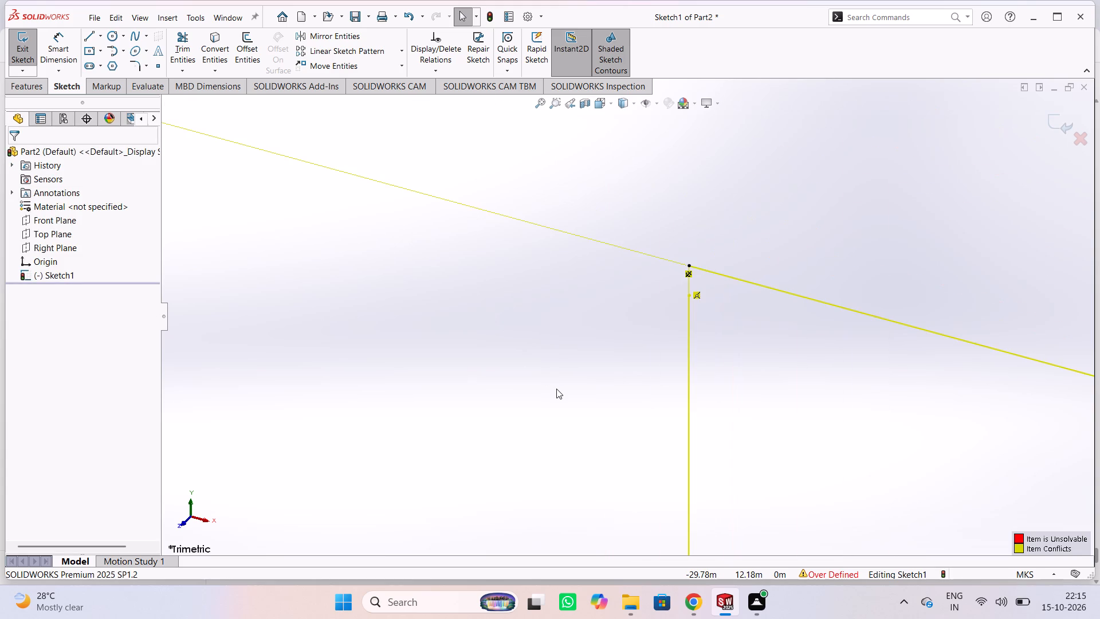
pyautogui.scroll(8, 556, 389)
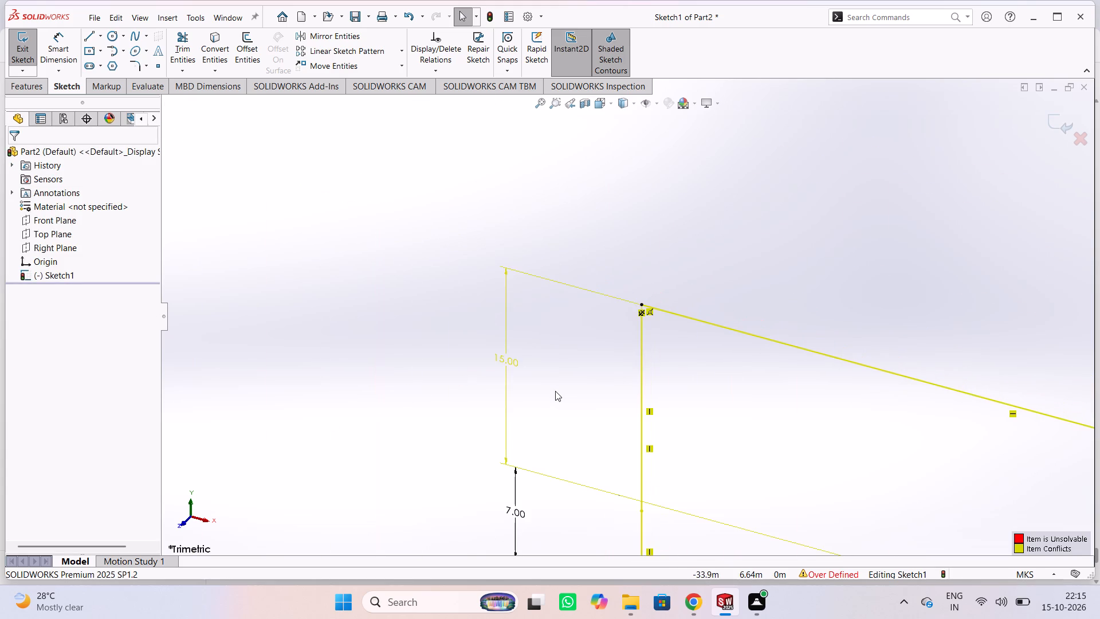
pyautogui.scroll(-2, 583, 384)
pyautogui.hotkey('ctrl', 'z')
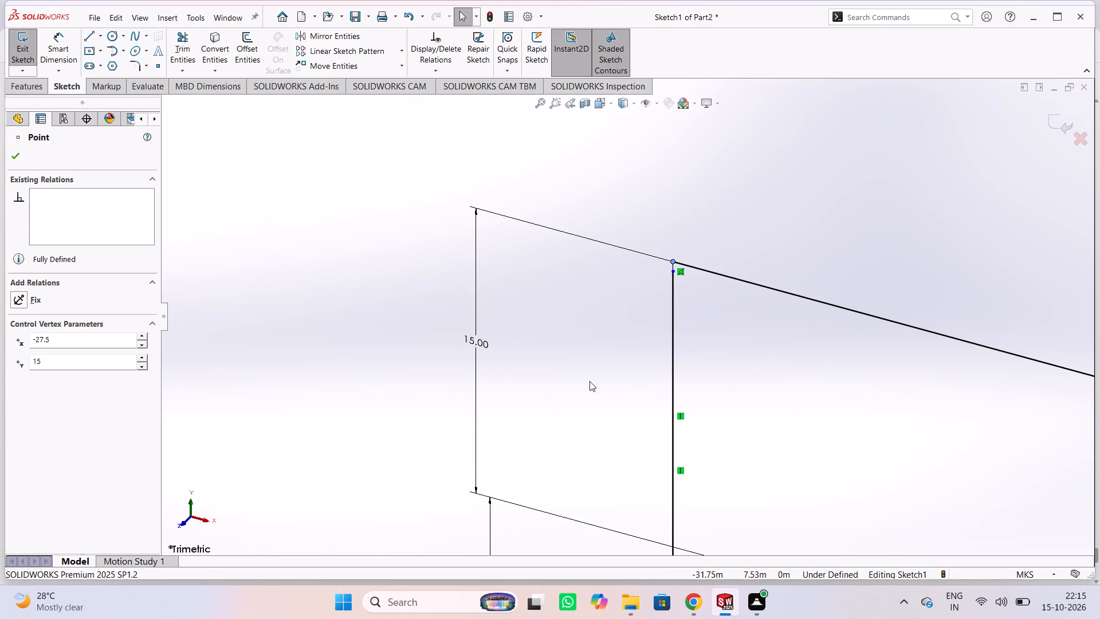
# Power-trim the short leftover segment between the profile's upper-left corner and the left edge line's upper endpoint.
pyautogui.scroll(-3, 528, 262)
pyautogui.scroll(-5, 727, 282)
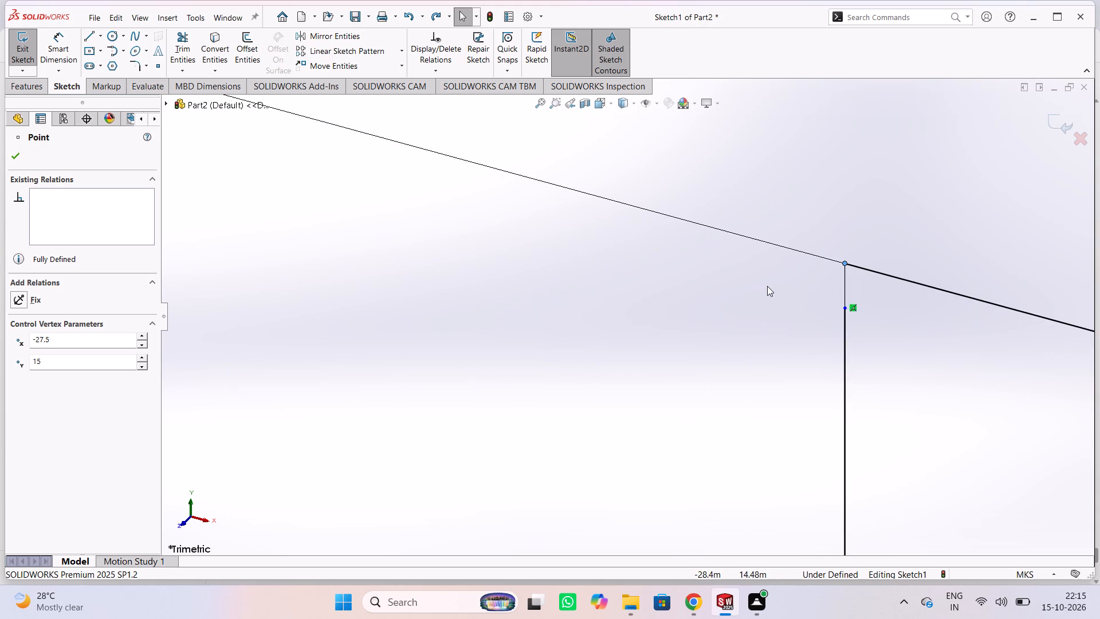
pyautogui.scroll(-3, 784, 286)
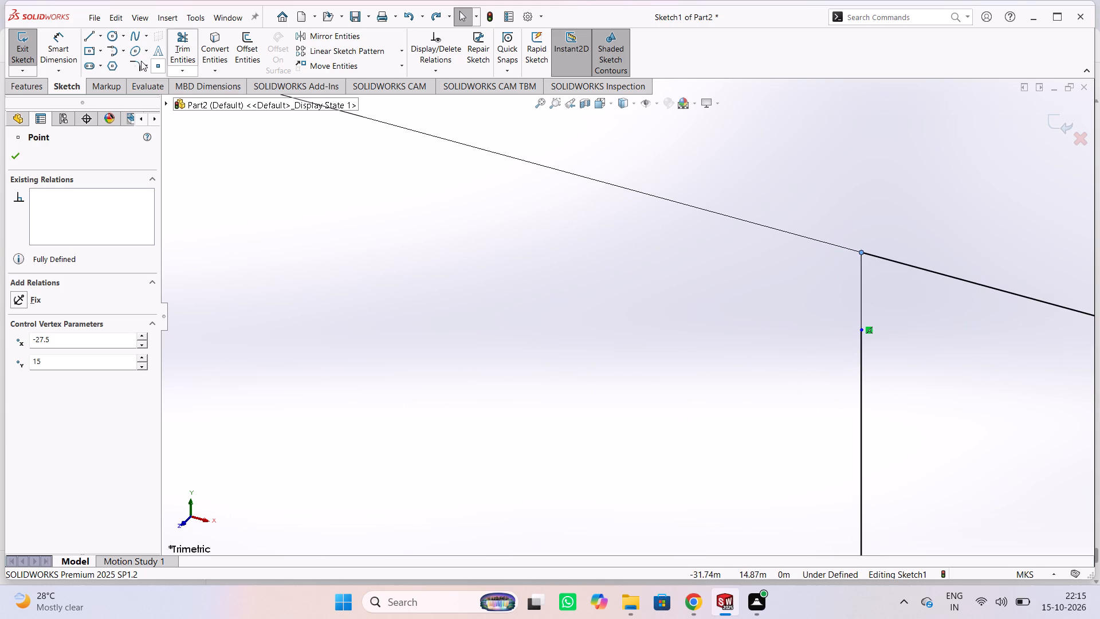
pyautogui.click(190, 50)
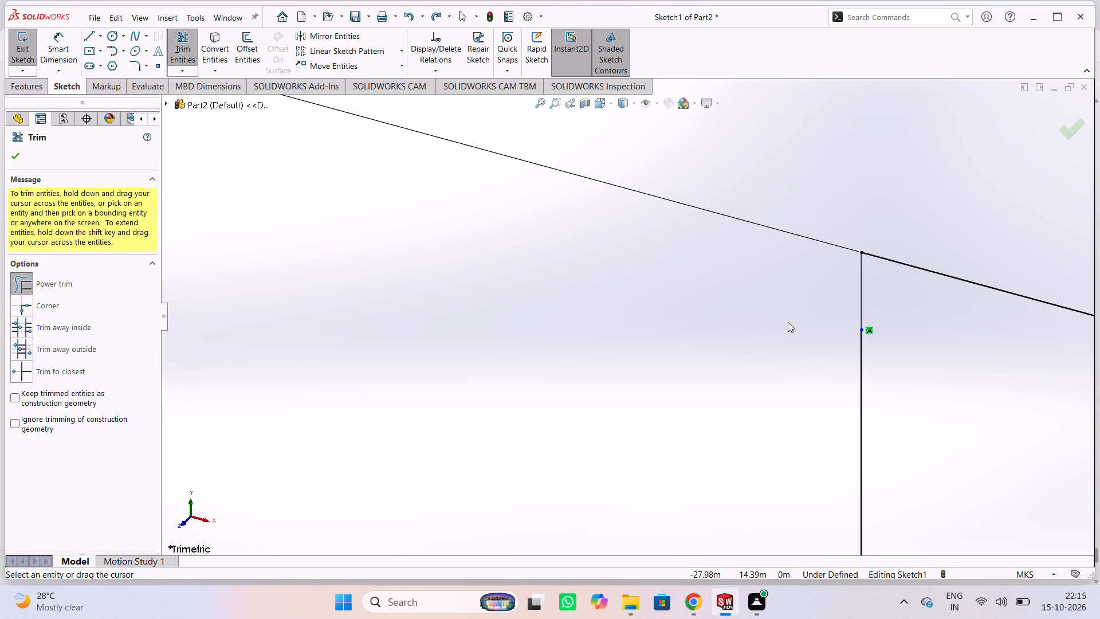
pyautogui.moveTo(788, 322); pyautogui.dragTo(822, 296)
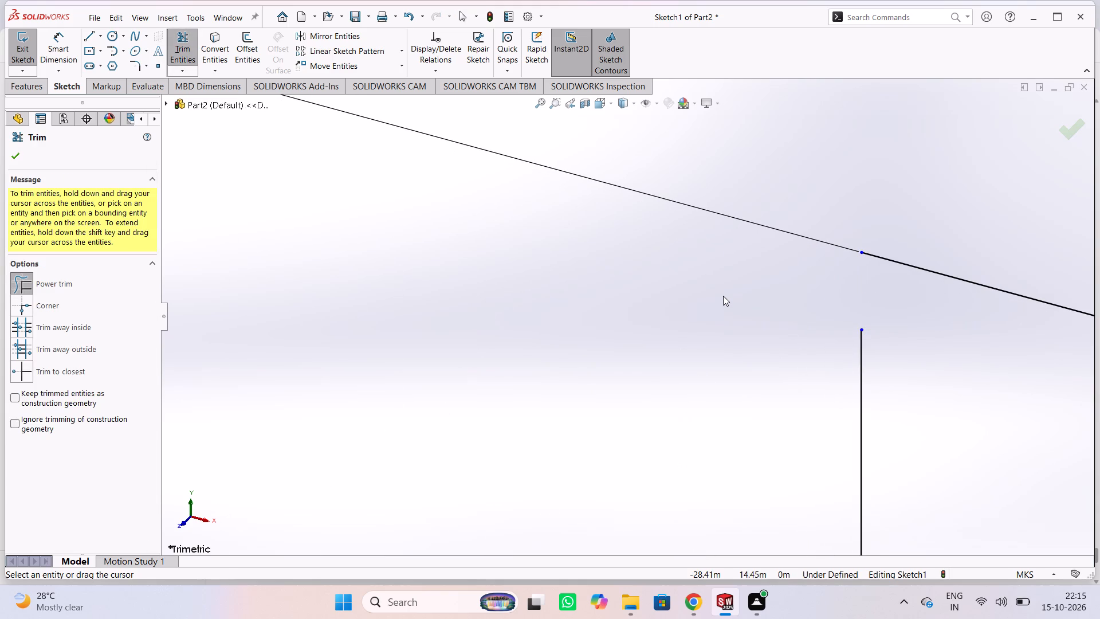
pyautogui.press('Escape')
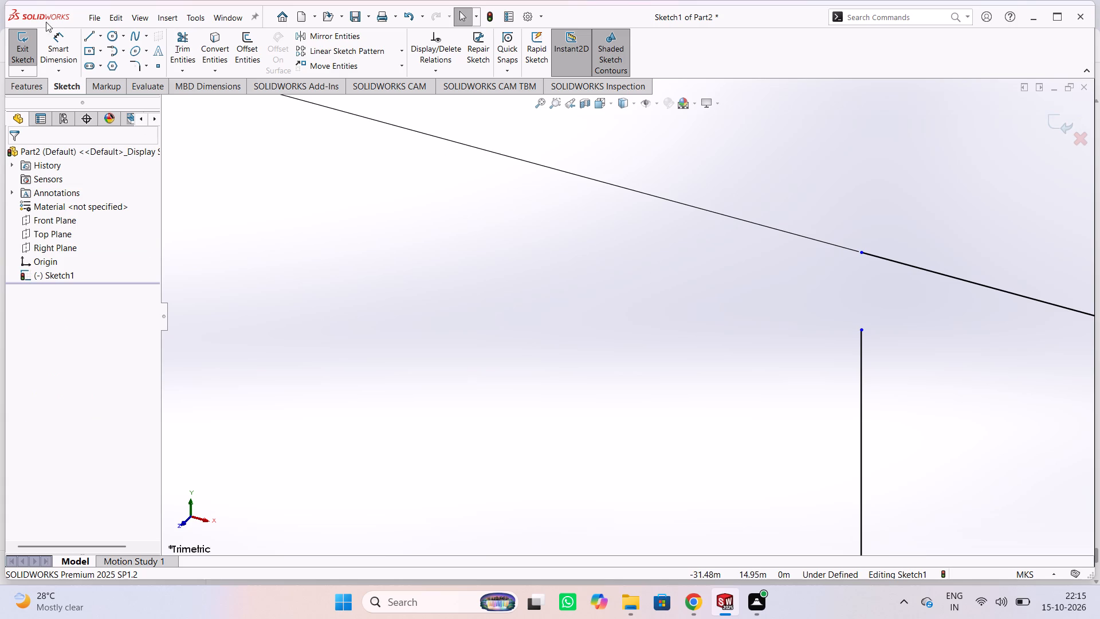
# Sketch a vertical line about 0.53 m long from the left edge's upper endpoint to the profile's upper-left corner.
pyautogui.click(88, 35)
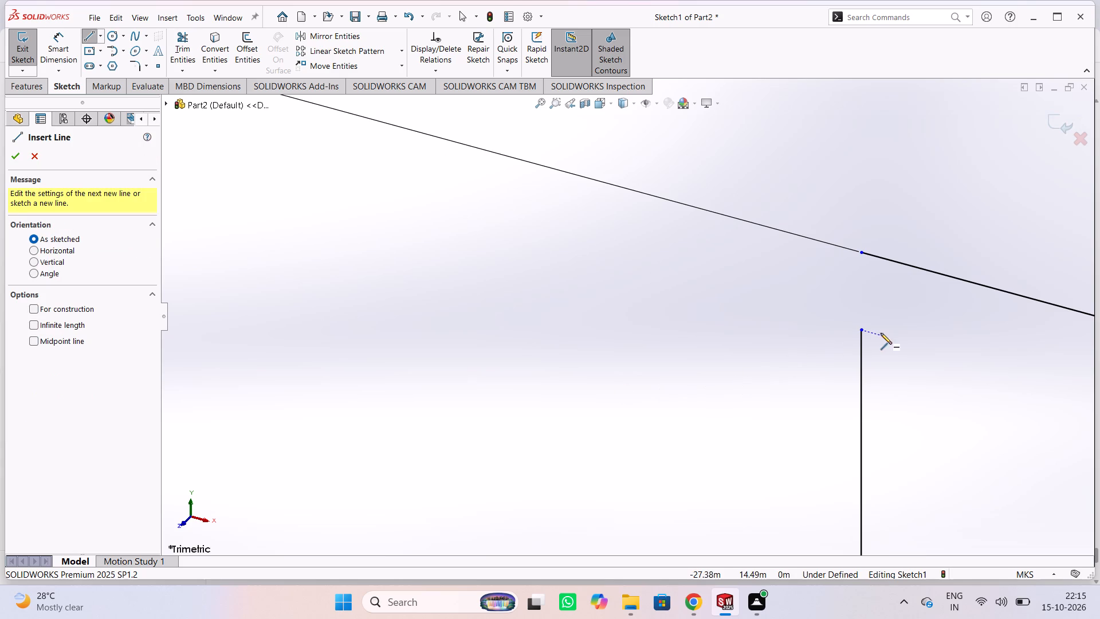
pyautogui.click(863, 332)
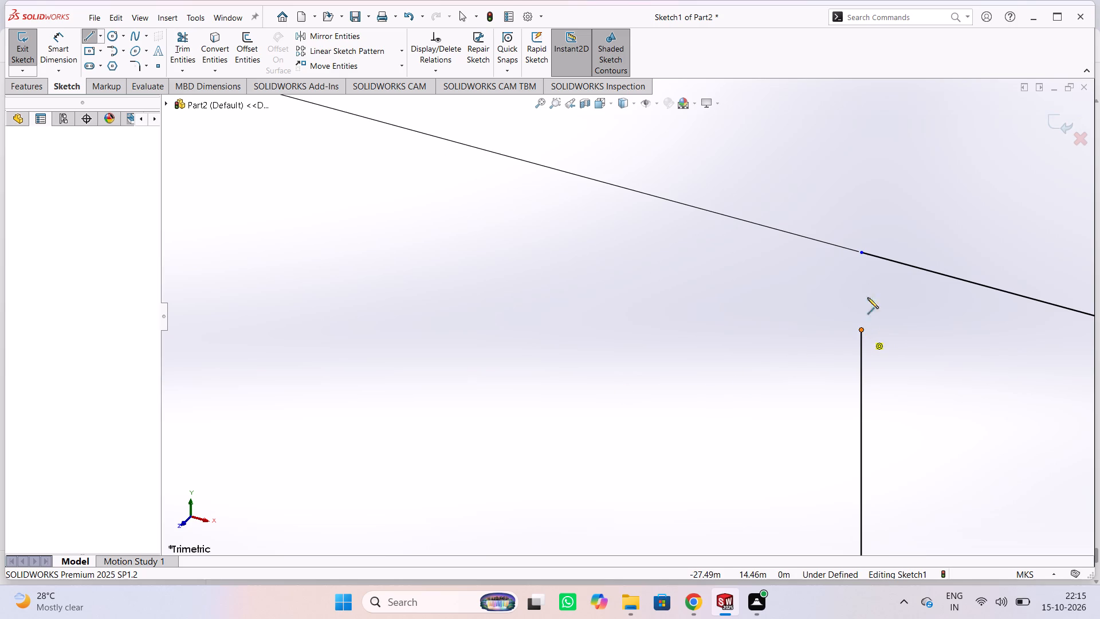
pyautogui.click(862, 253)
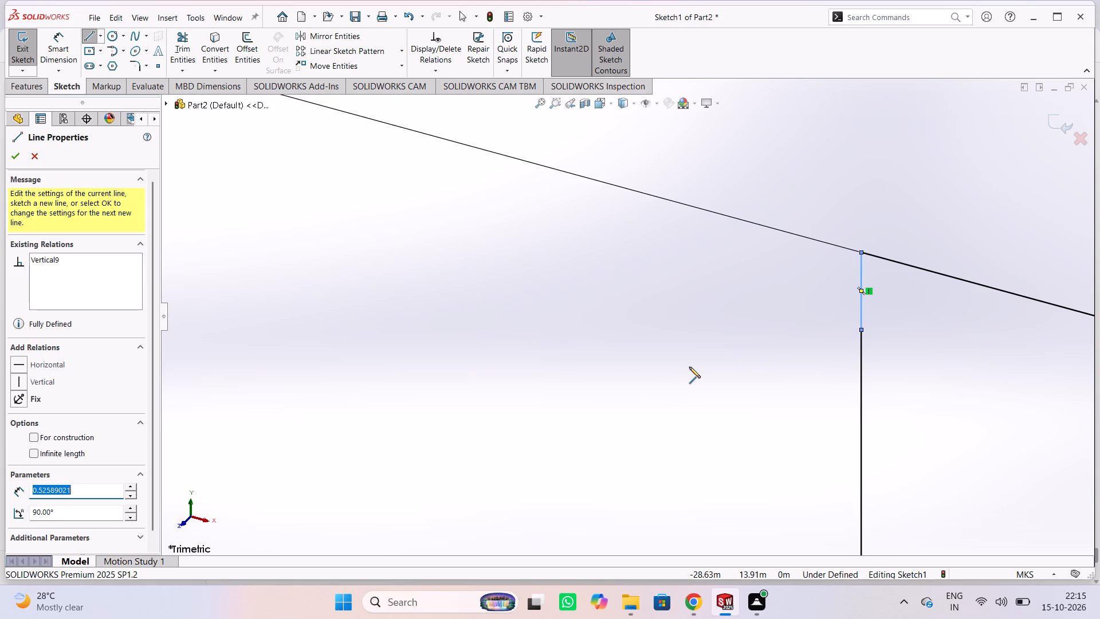
pyautogui.press('Escape')
# Add a Collinear relation to the left edge segments Line10, Line12 and Line2 around their junction just below the origin's level.
pyautogui.scroll(-3, 706, 402)
pyautogui.scroll(3, 712, 401)
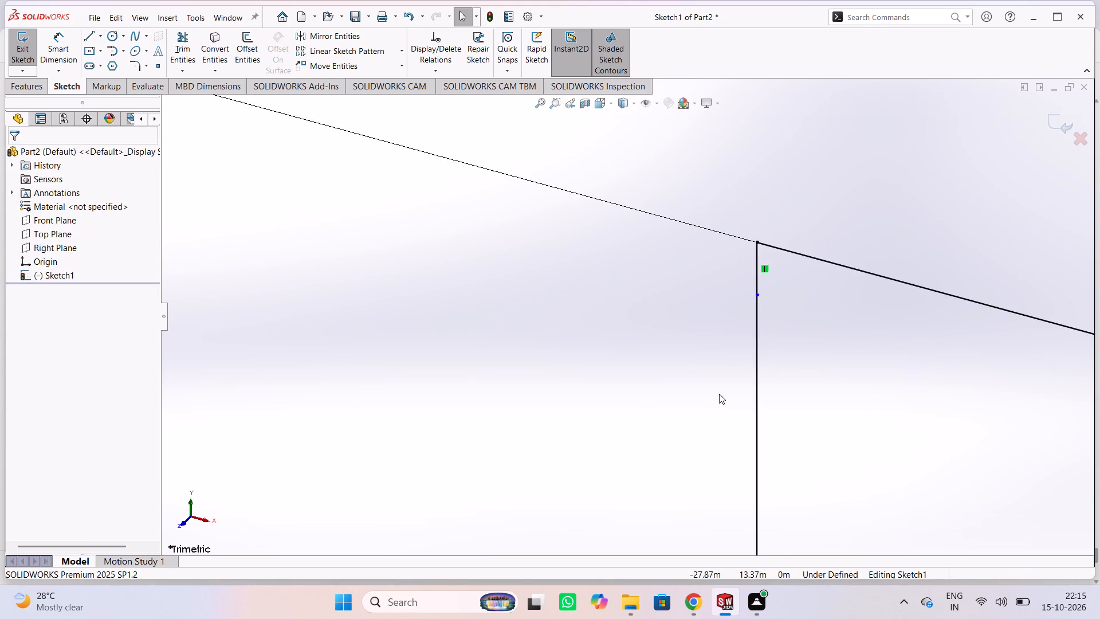
pyautogui.scroll(5, 719, 394)
pyautogui.scroll(10, 773, 472)
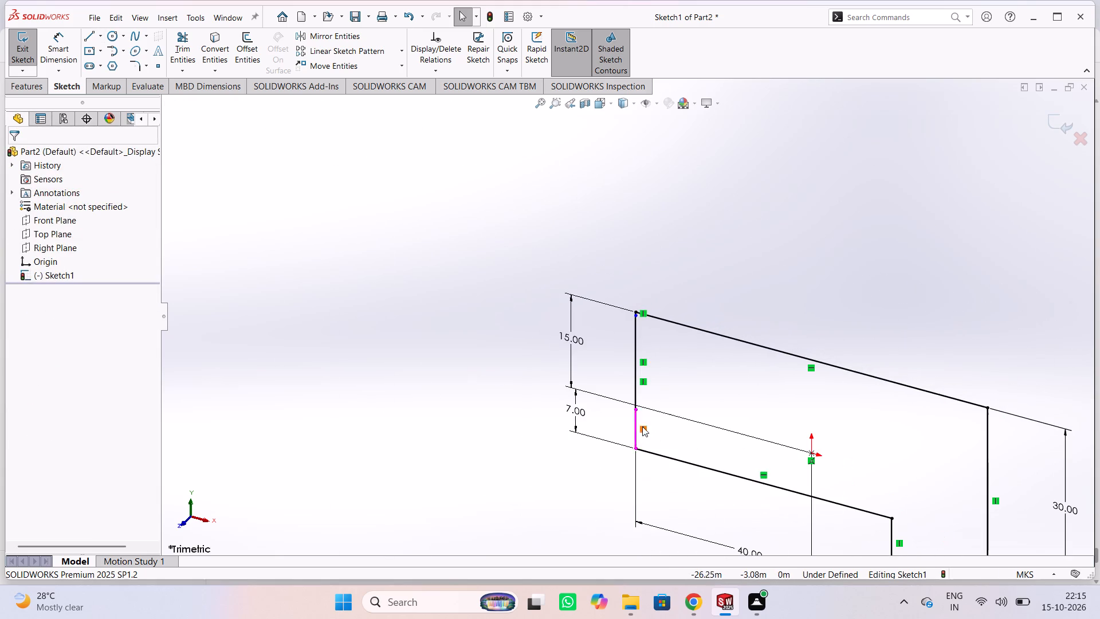
pyautogui.scroll(-15, 642, 426)
pyautogui.scroll(-4, 694, 315)
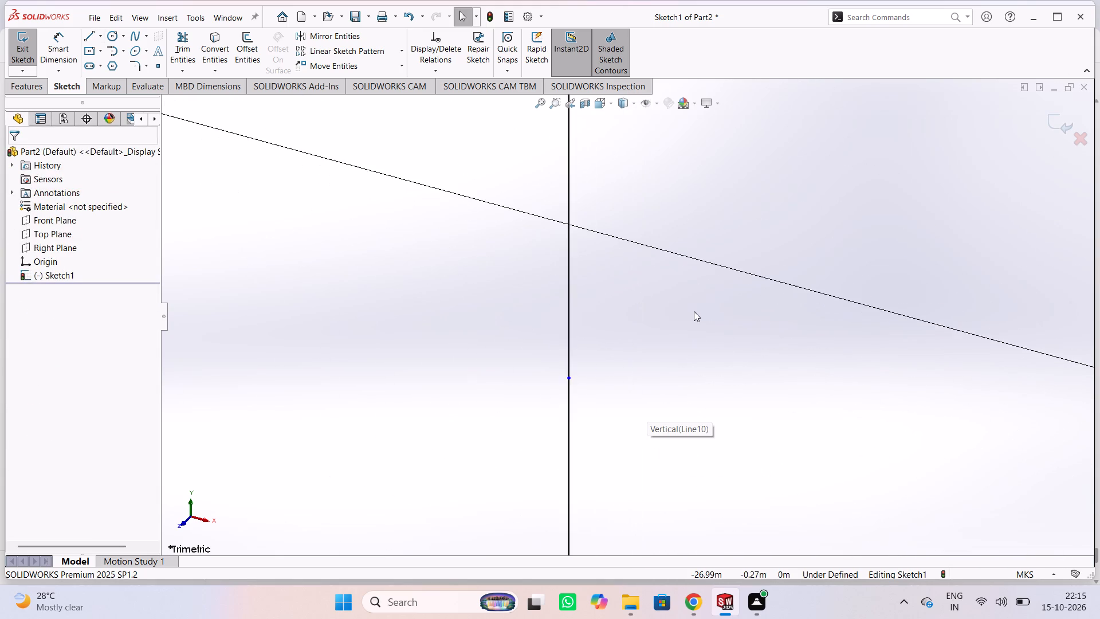
pyautogui.scroll(-5, 518, 353)
pyautogui.scroll(-9, 697, 369)
pyautogui.scroll(-5, 604, 402)
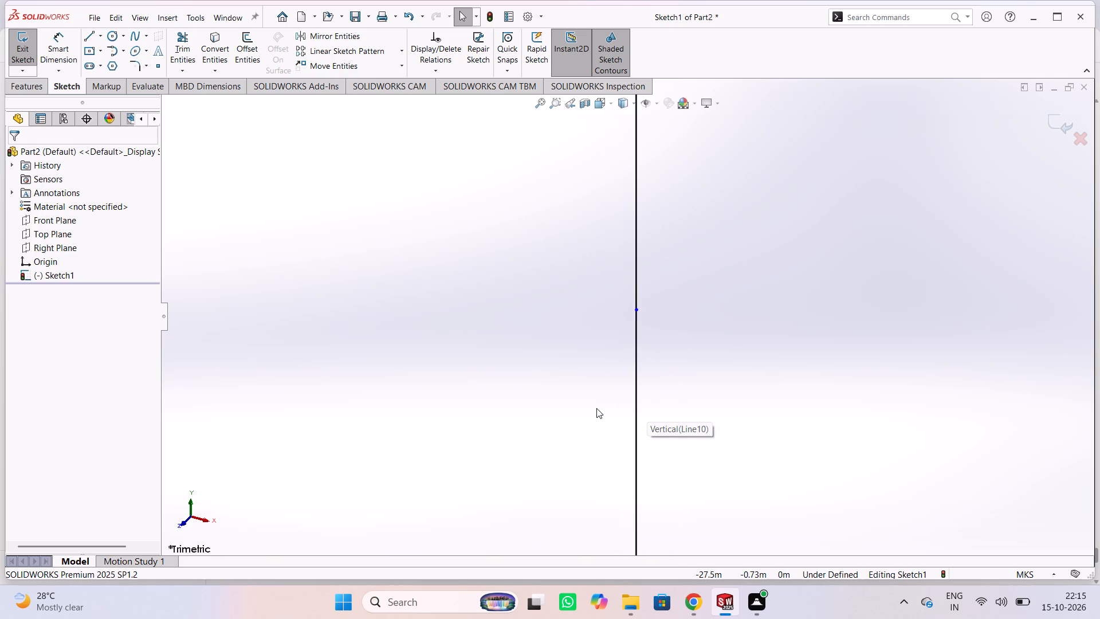
pyautogui.scroll(-4, 676, 363)
pyautogui.scroll(-6, 604, 210)
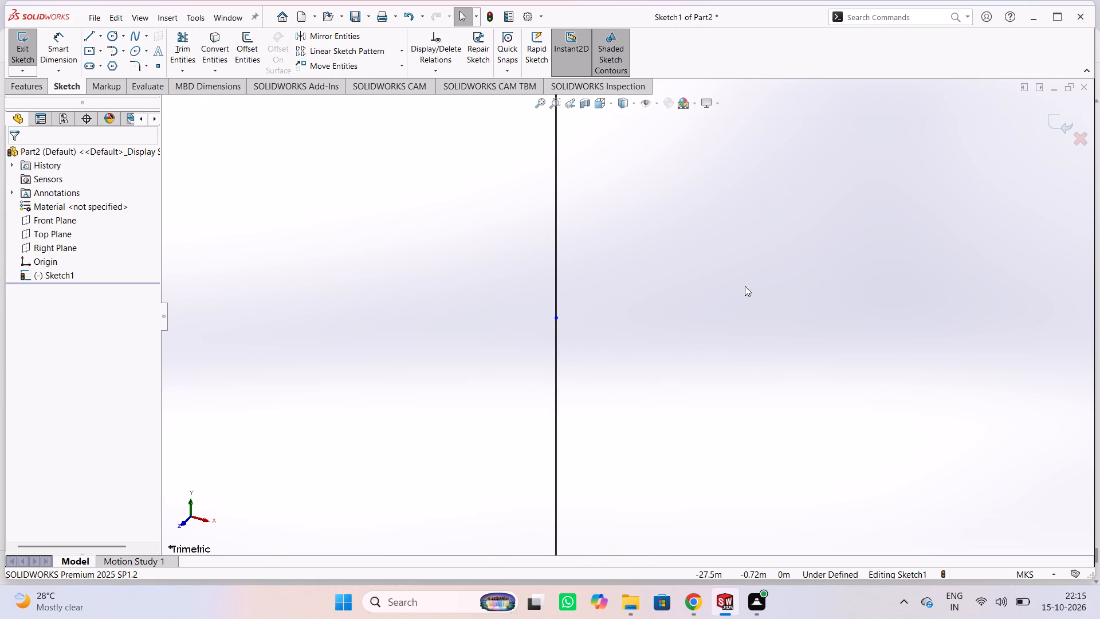
pyautogui.moveTo(734, 250); pyautogui.dragTo(488, 388)
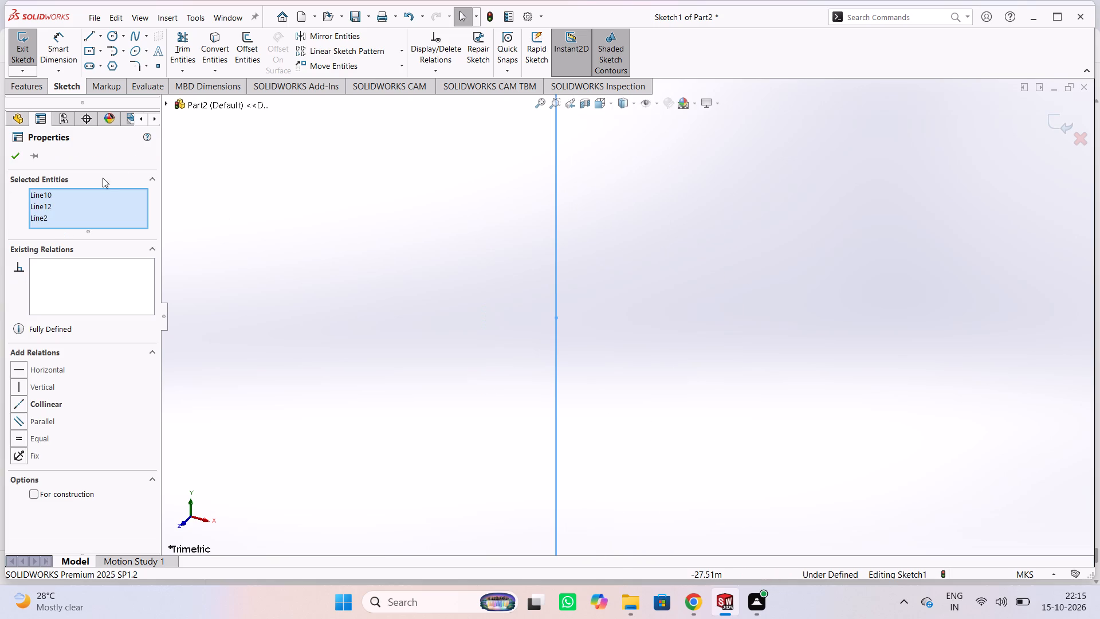
pyautogui.click(42, 403)
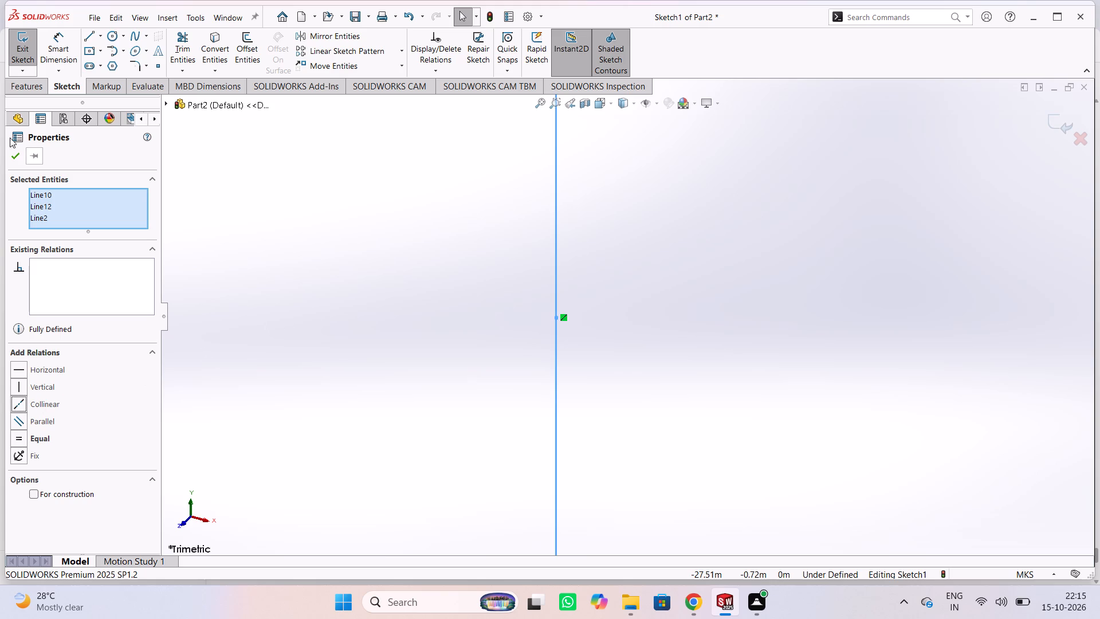
pyautogui.click(5, 156)
pyautogui.click(7, 154)
# Add a Collinear relation between the short line at the upper-left corner and the left edge segments Line12 and Line2 below it.
pyautogui.scroll(-3, 331, 199)
pyautogui.scroll(11, 332, 222)
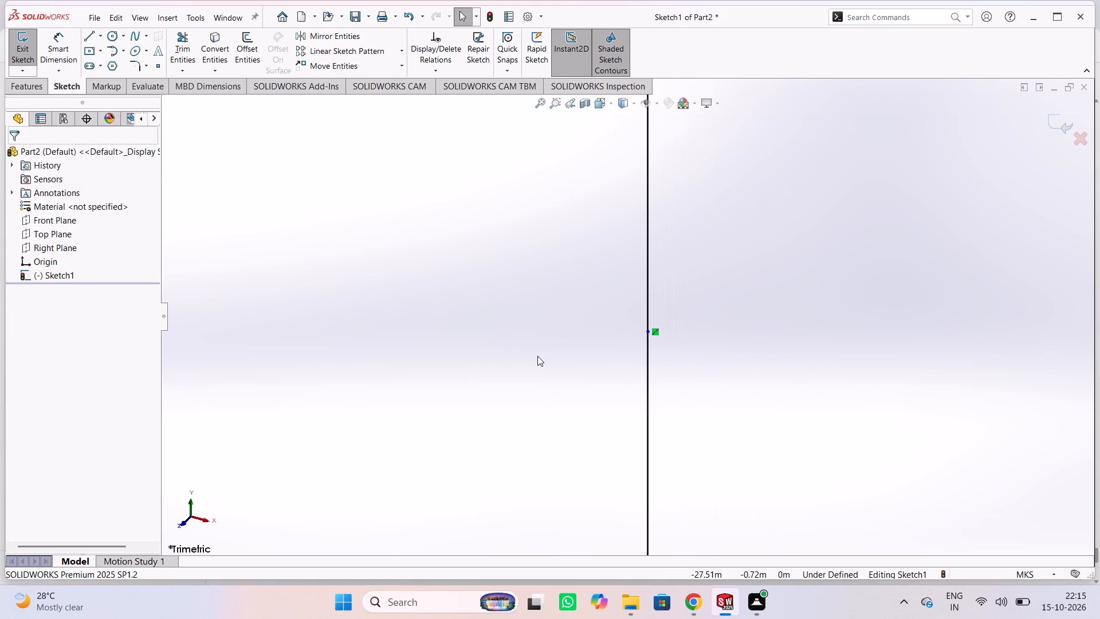
pyautogui.scroll(4, 551, 377)
pyautogui.scroll(20, 571, 361)
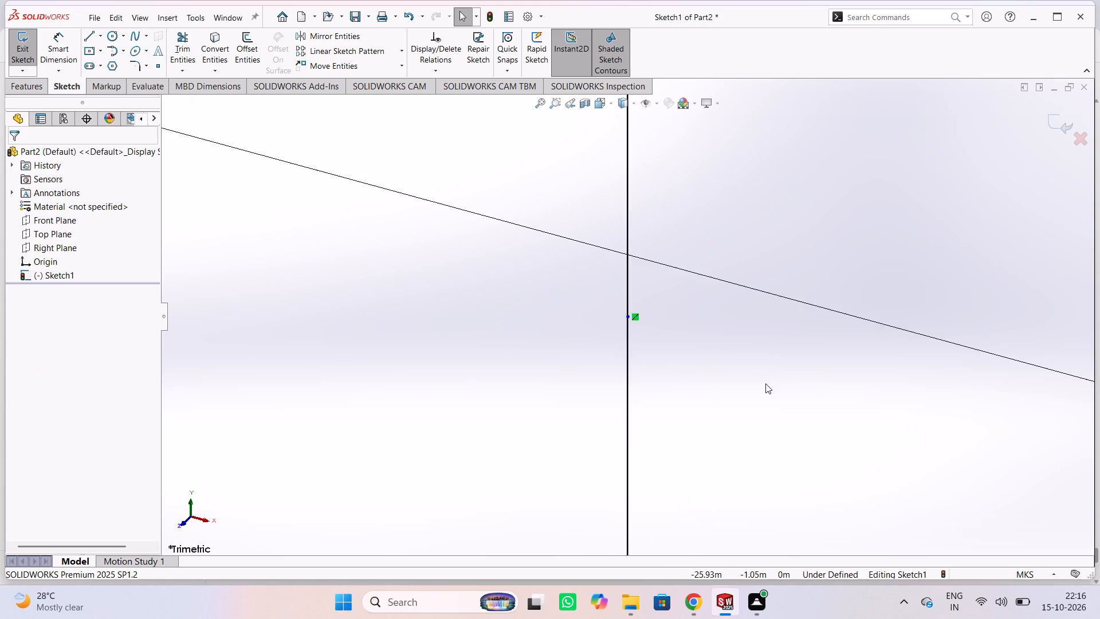
pyautogui.scroll(8, 765, 383)
pyautogui.scroll(4, 724, 429)
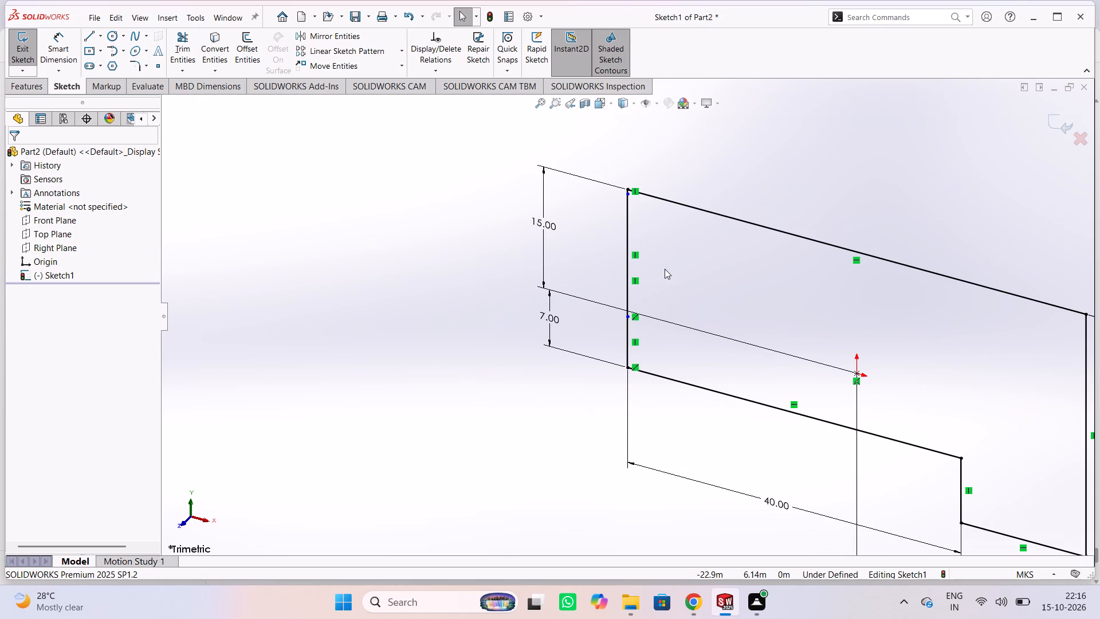
pyautogui.scroll(3, 792, 338)
pyautogui.scroll(-4, 611, 234)
pyautogui.scroll(-3, 606, 300)
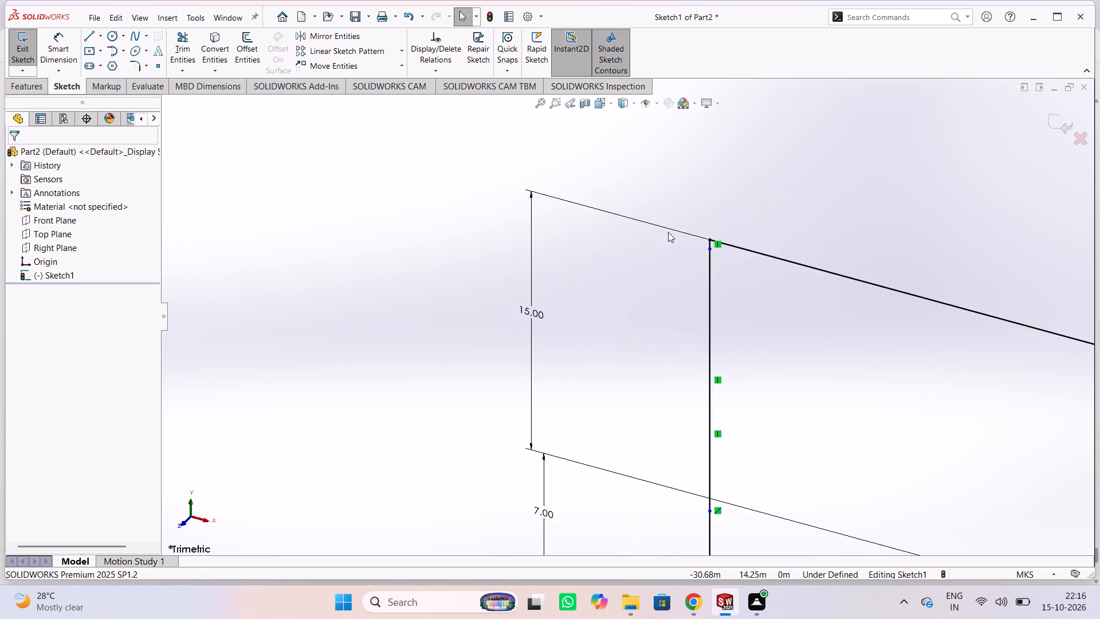
pyautogui.scroll(-9, 679, 228)
pyautogui.scroll(-5, 754, 365)
pyautogui.scroll(-3, 579, 280)
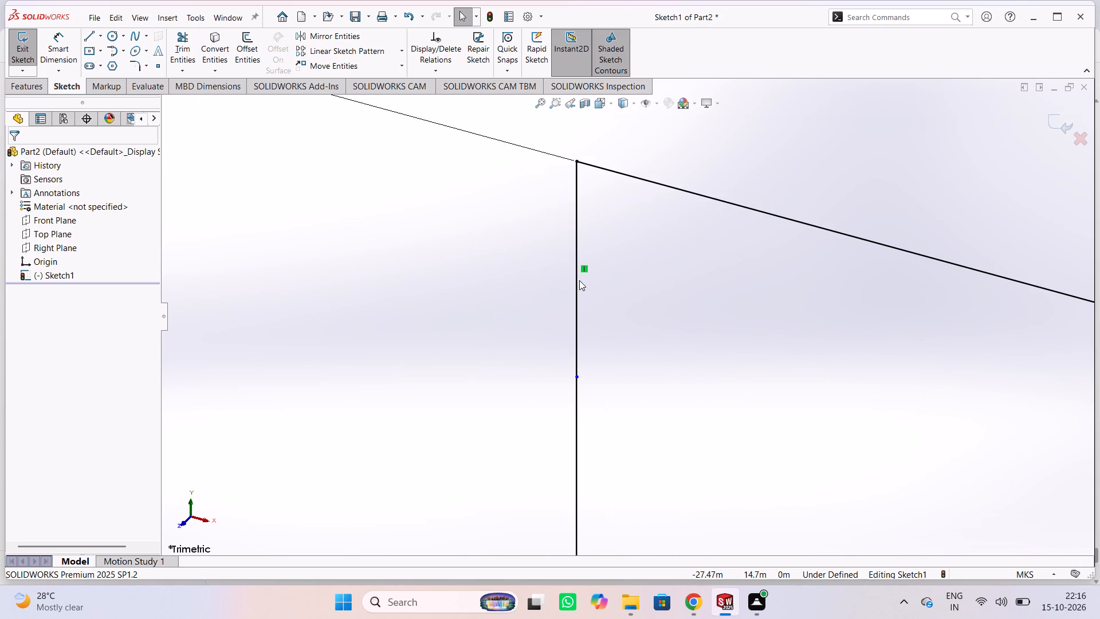
pyautogui.moveTo(659, 146); pyautogui.dragTo(511, 241)
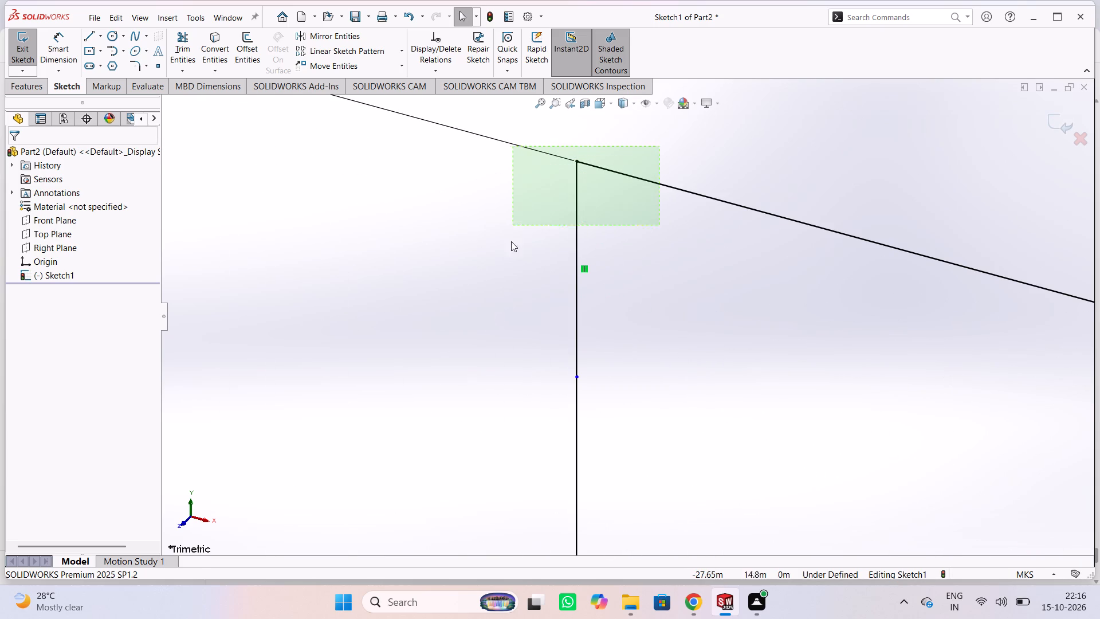
pyautogui.moveTo(511, 241); pyautogui.dragTo(500, 412)
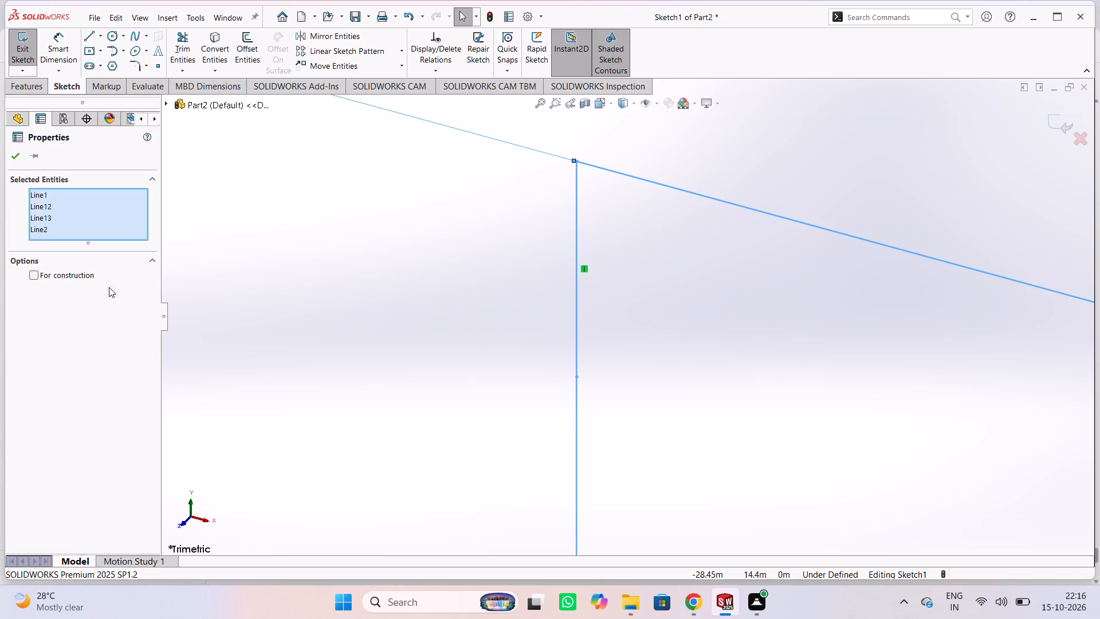
pyautogui.click(425, 284)
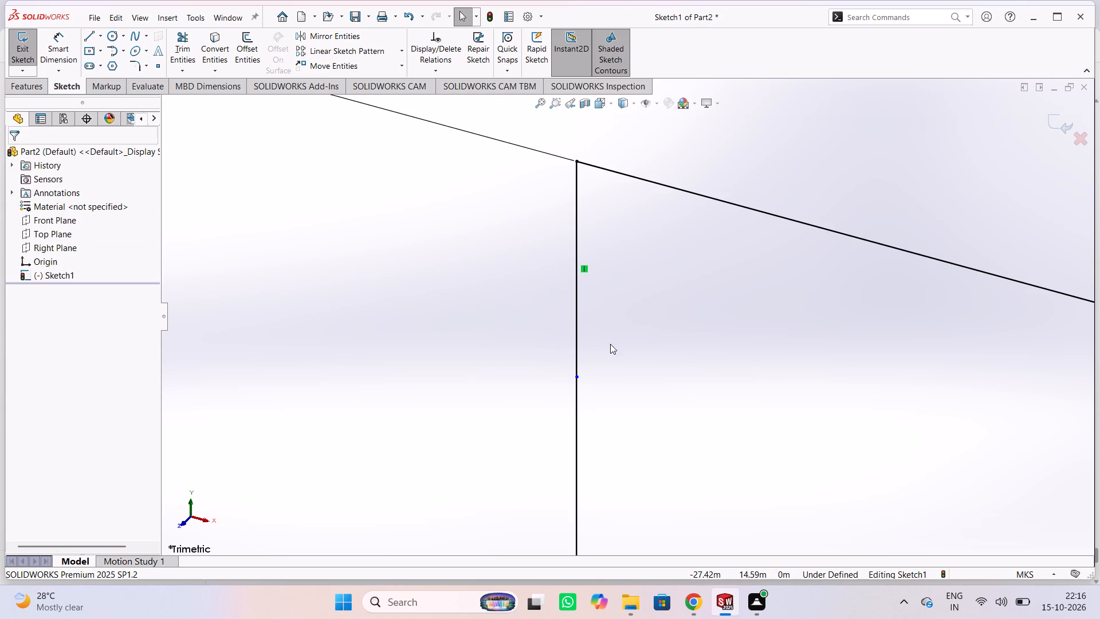
pyautogui.moveTo(610, 347); pyautogui.dragTo(536, 412)
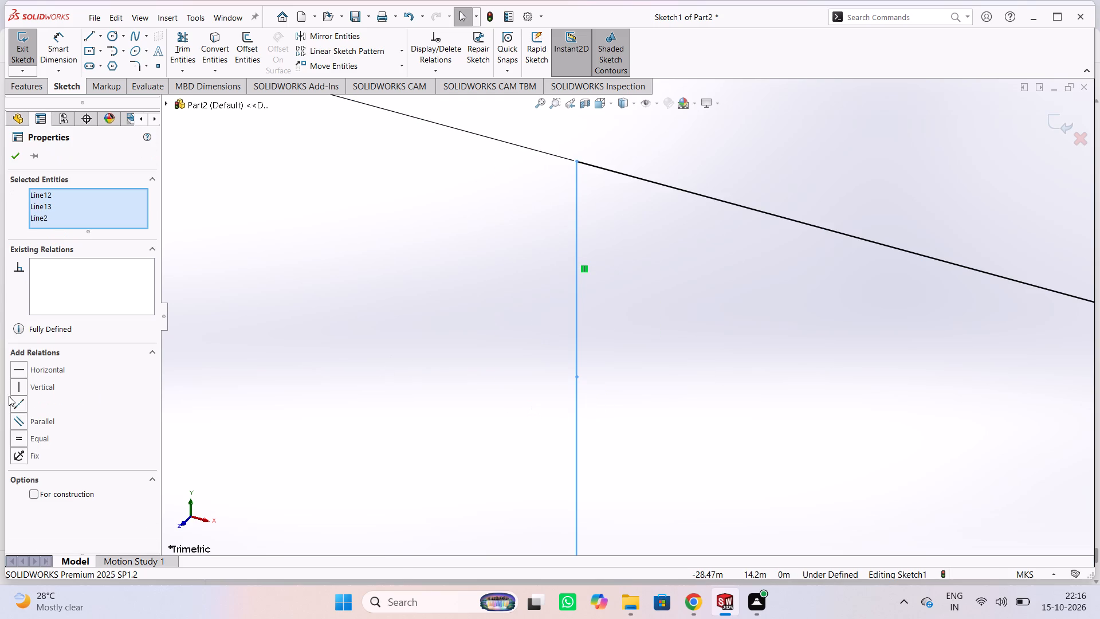
pyautogui.click(58, 401)
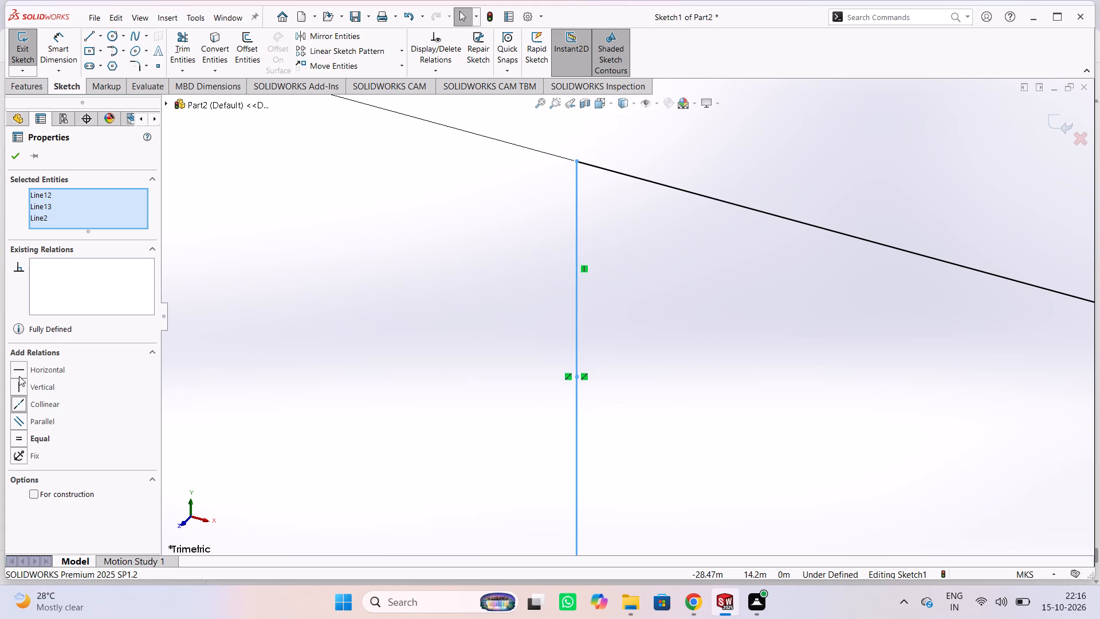
pyautogui.click(20, 162)
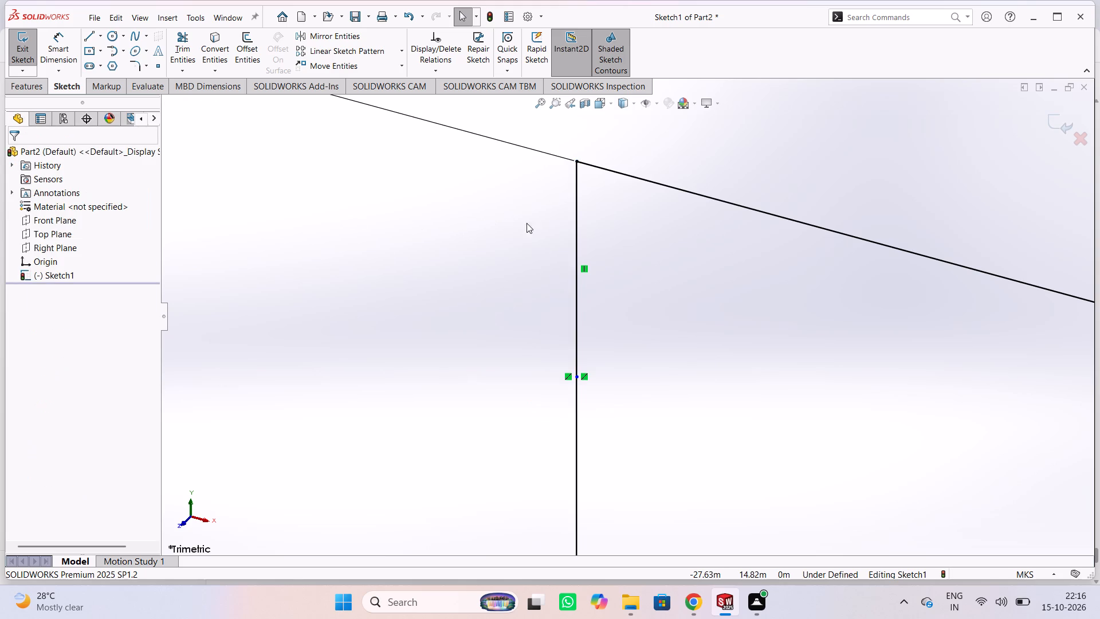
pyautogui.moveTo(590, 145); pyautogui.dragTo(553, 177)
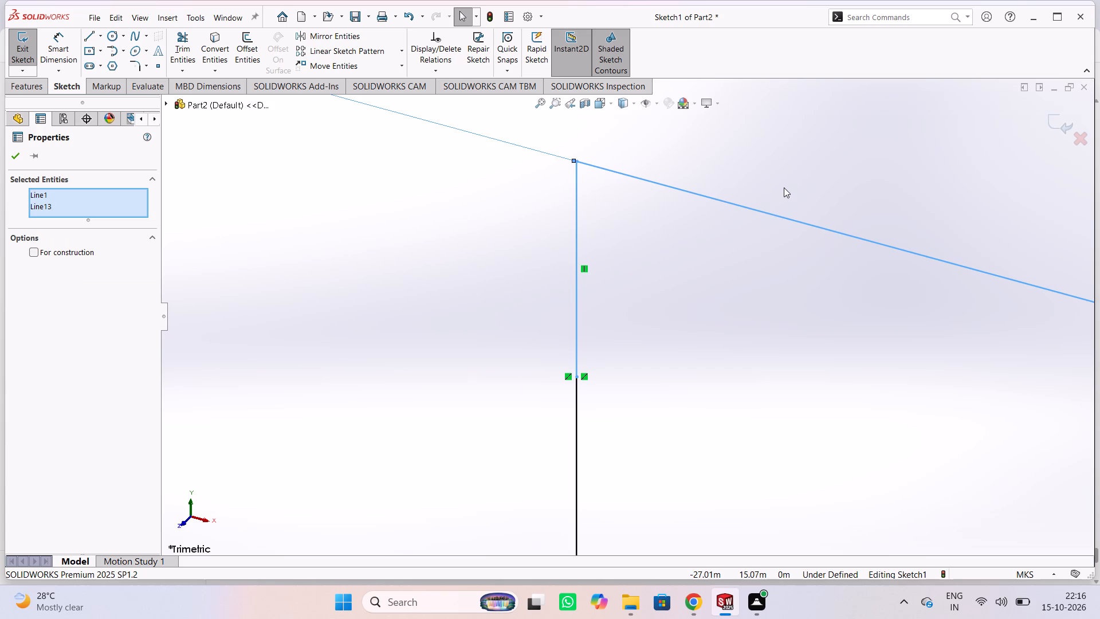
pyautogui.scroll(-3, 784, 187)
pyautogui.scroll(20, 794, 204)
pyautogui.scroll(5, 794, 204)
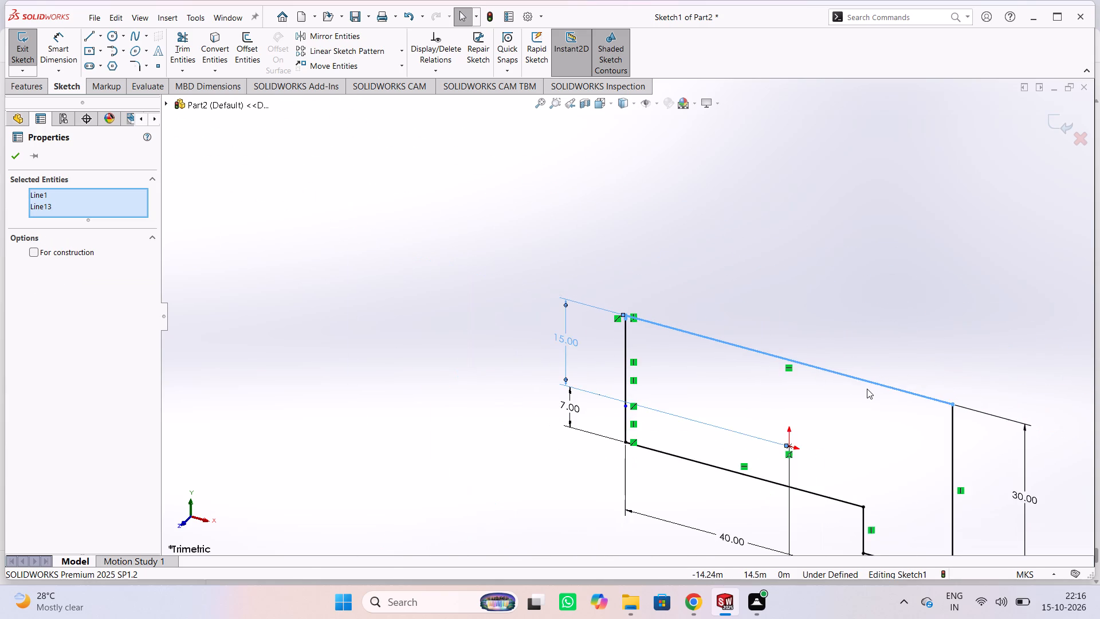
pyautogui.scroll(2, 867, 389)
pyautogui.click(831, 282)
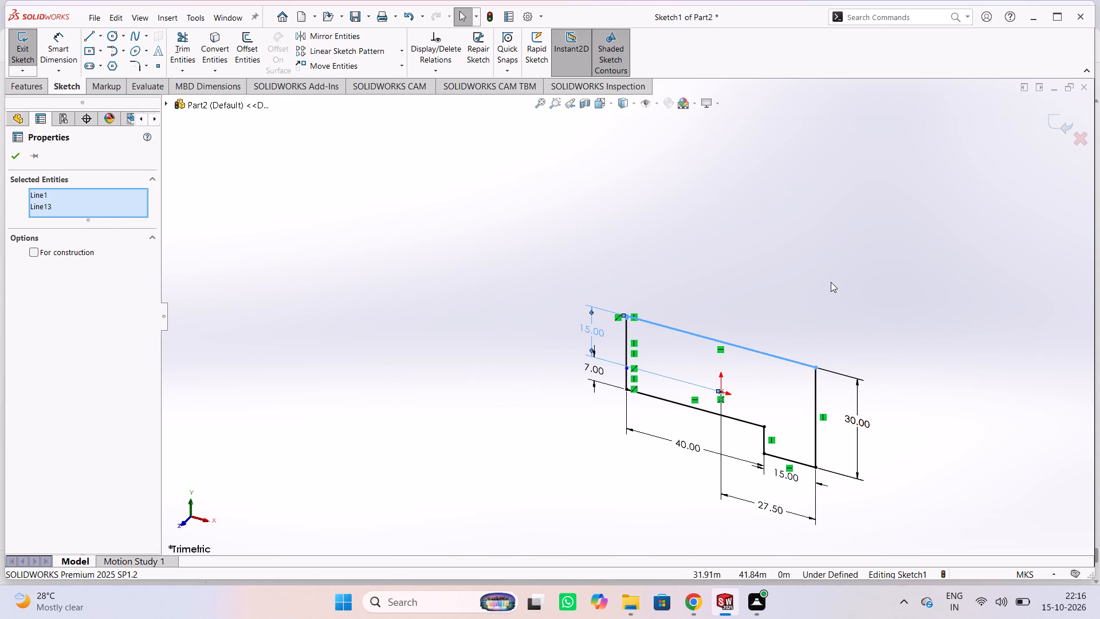
# Boss-extrude the closed stepped profile region 70 m using the Mid Plane end condition.
pyautogui.click(32, 87)
pyautogui.click(23, 49)
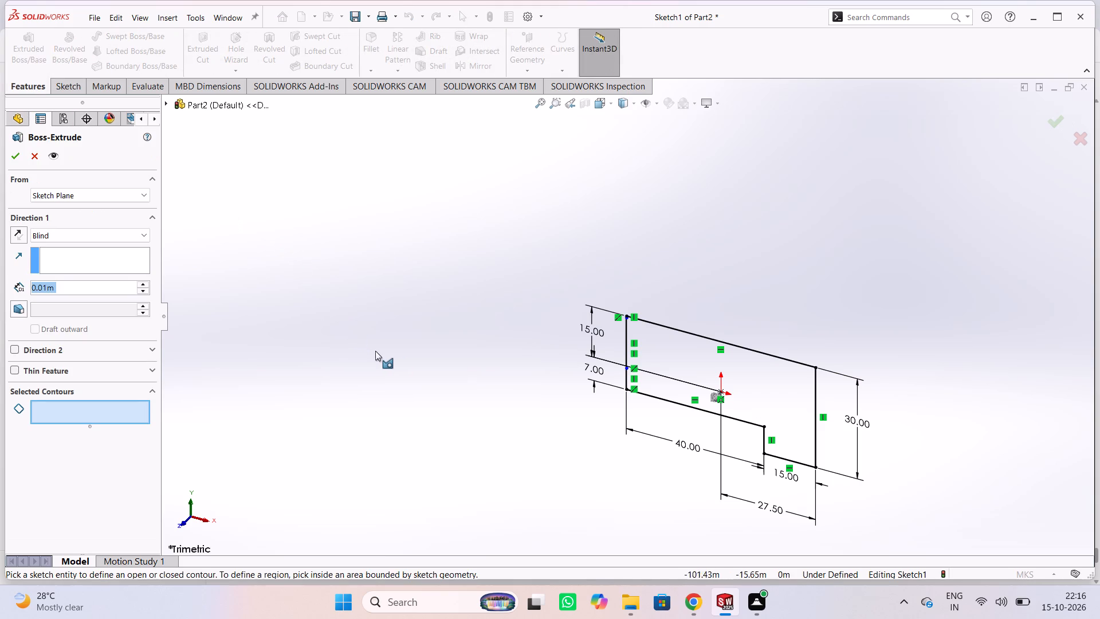
pyautogui.click(655, 359)
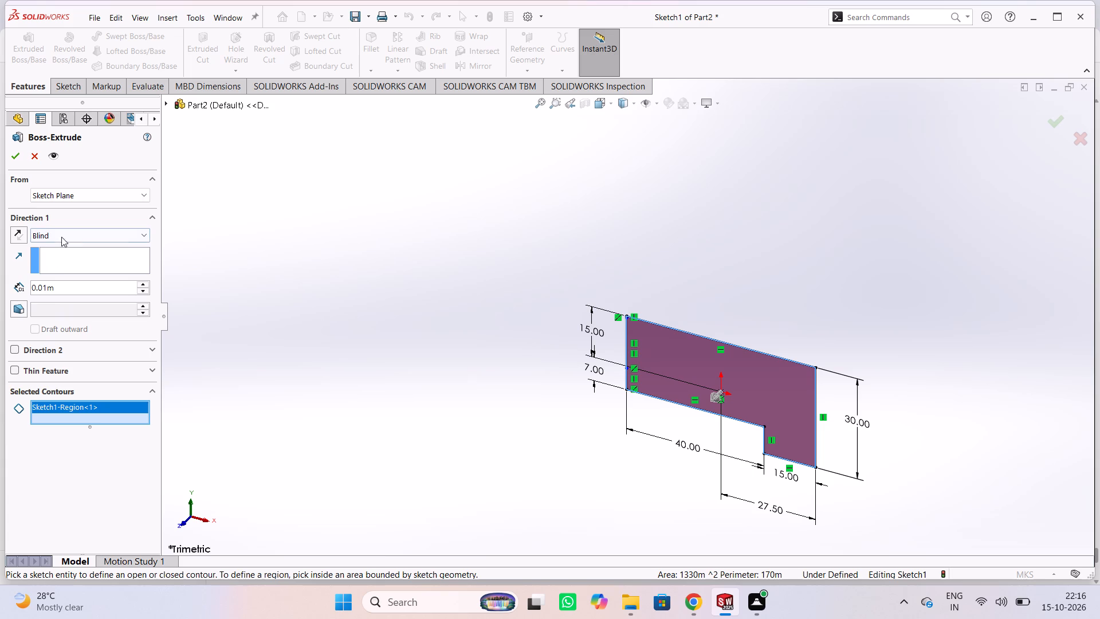
pyautogui.click(85, 234)
pyautogui.click(74, 296)
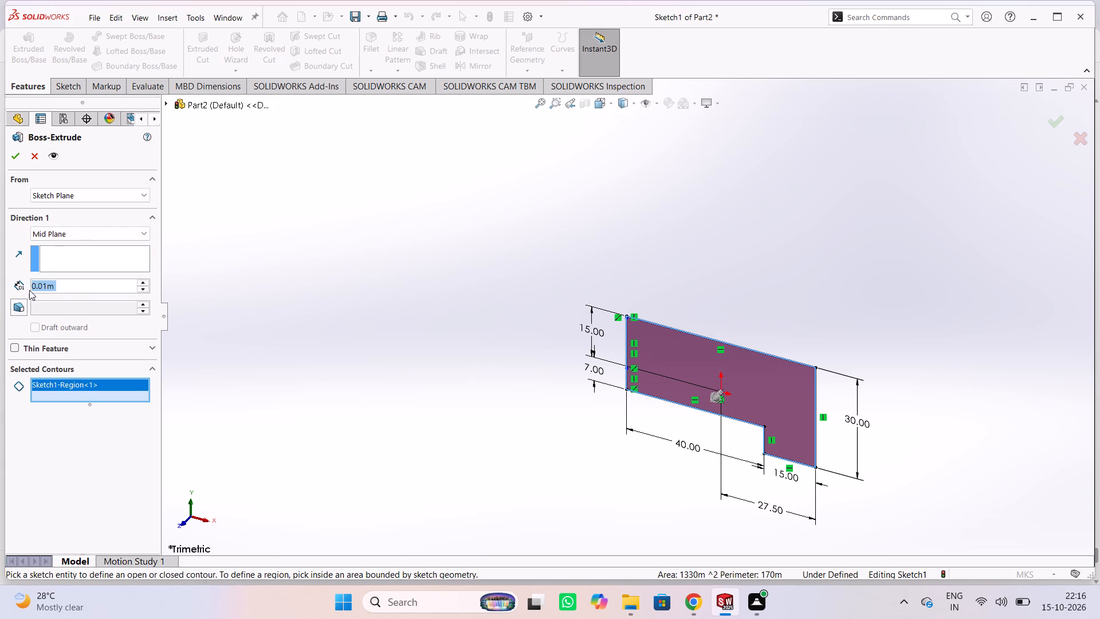
pyautogui.click(77, 287)
pyautogui.doubleClick(77, 287)
pyautogui.write('70')
pyautogui.press('Return')
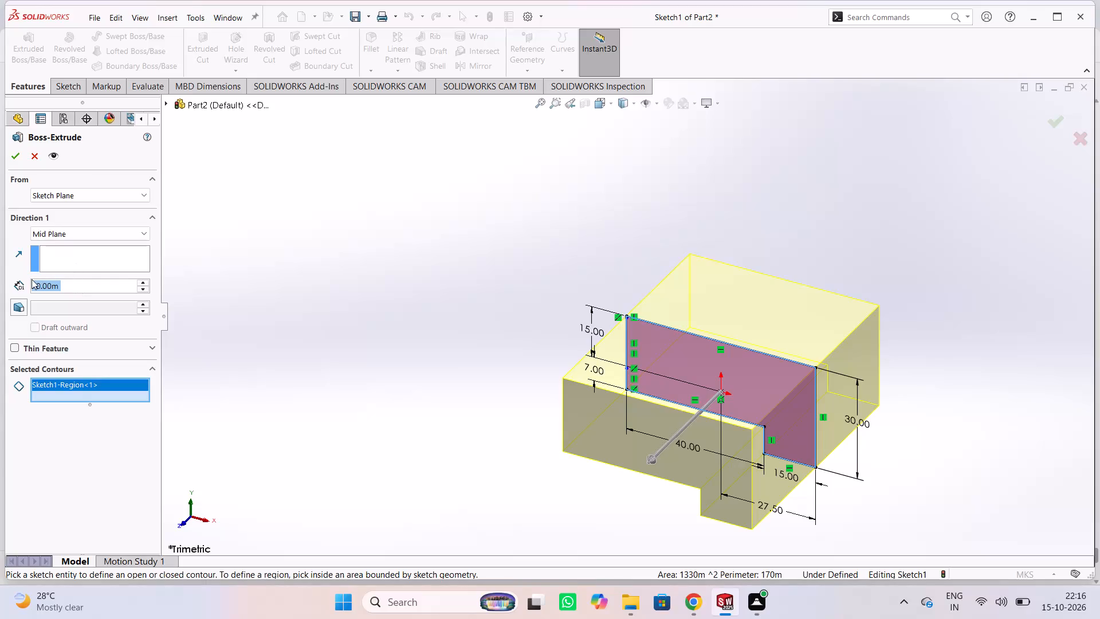
pyautogui.click(9, 159)
pyautogui.click(376, 219)
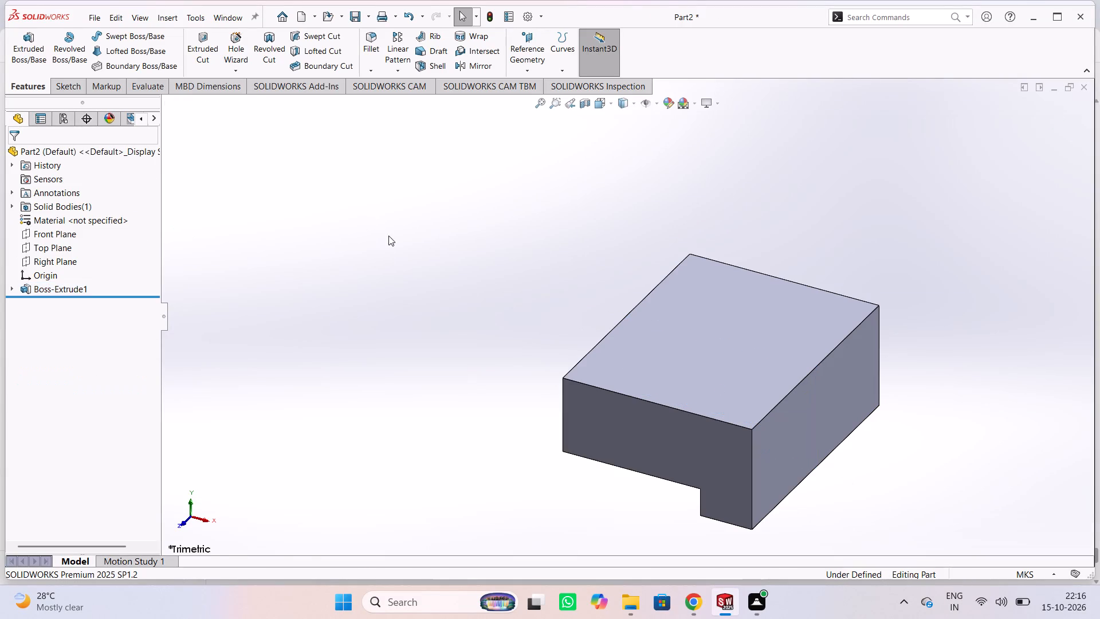
# Examine the extruded stepped block from several angles, including its top, end and notched sides.
pyautogui.moveTo(483, 311); pyautogui.dragTo(518, 288, button='middle')
pyautogui.scroll(1, 520, 288)
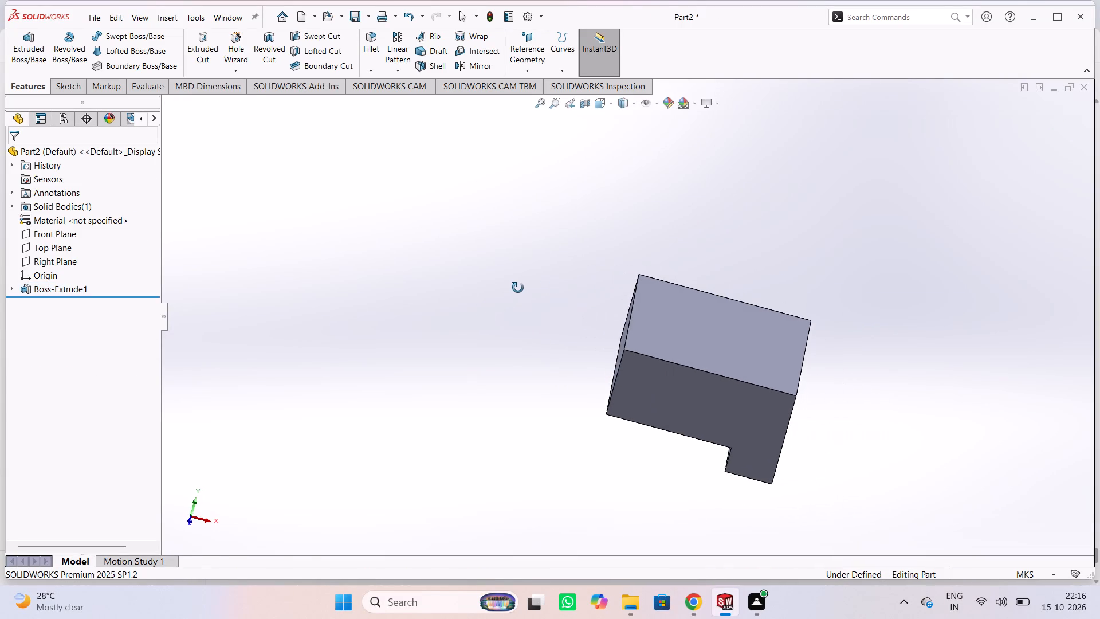
pyautogui.moveTo(518, 288); pyautogui.dragTo(516, 288, button='middle')
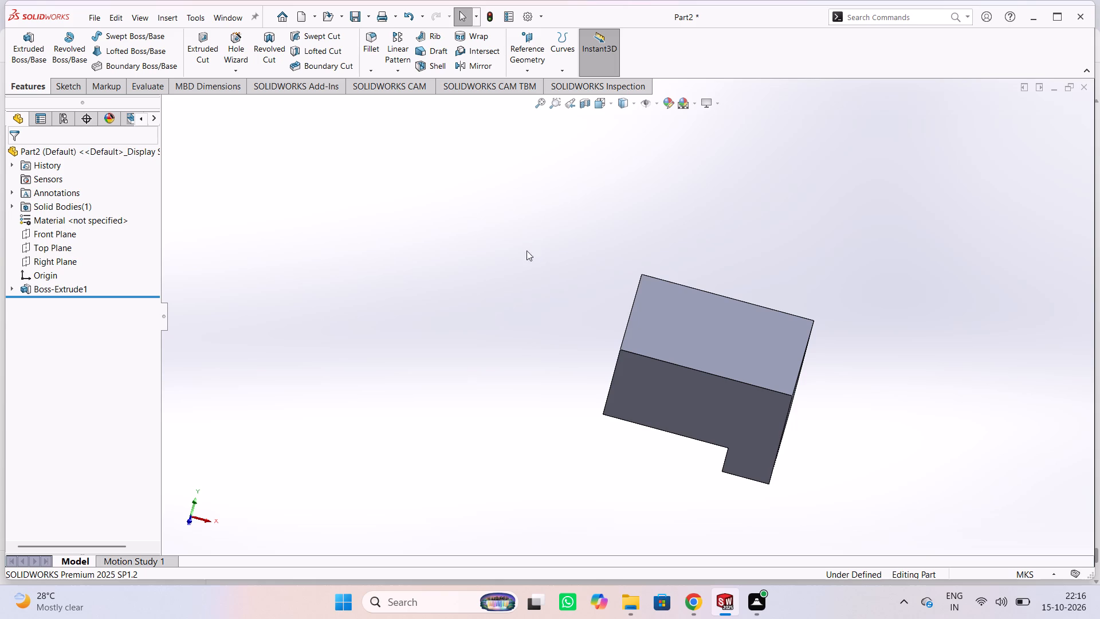
pyautogui.moveTo(518, 308); pyautogui.dragTo(482, 331, button='middle')
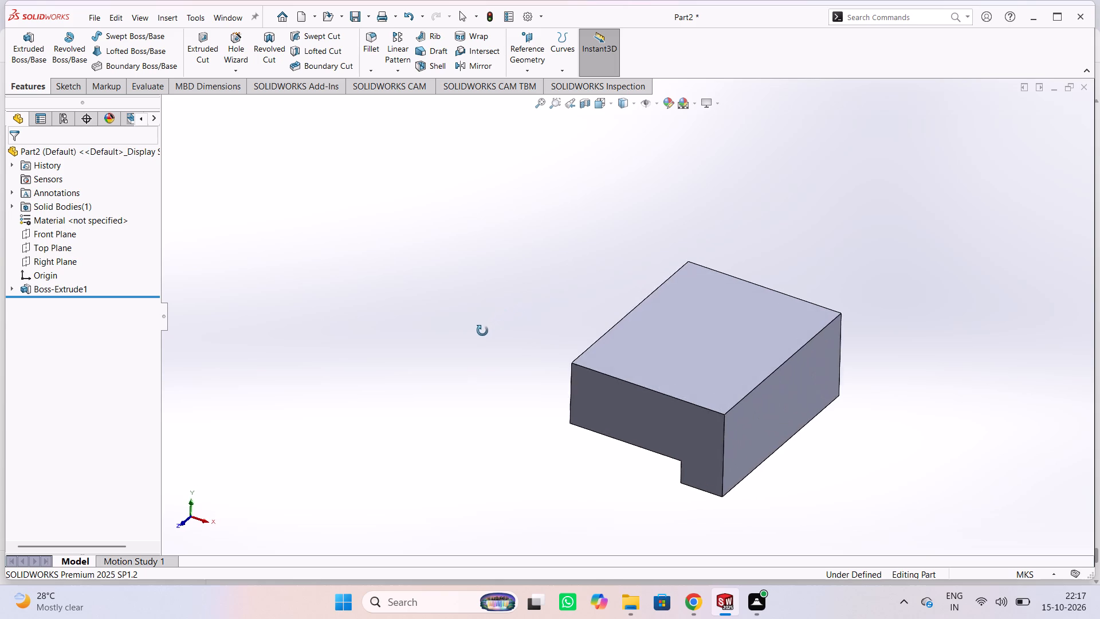
pyautogui.moveTo(482, 331); pyautogui.dragTo(481, 316, button='middle')
pyautogui.moveTo(482, 301); pyautogui.dragTo(423, 343, button='middle')
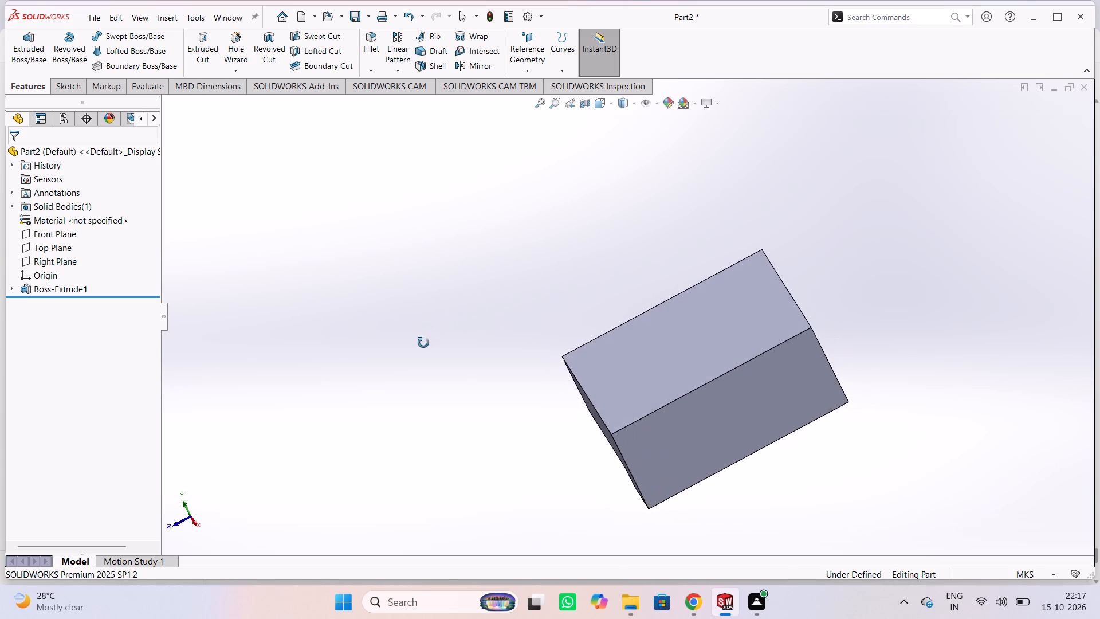
pyautogui.moveTo(423, 343); pyautogui.dragTo(441, 342, button='middle')
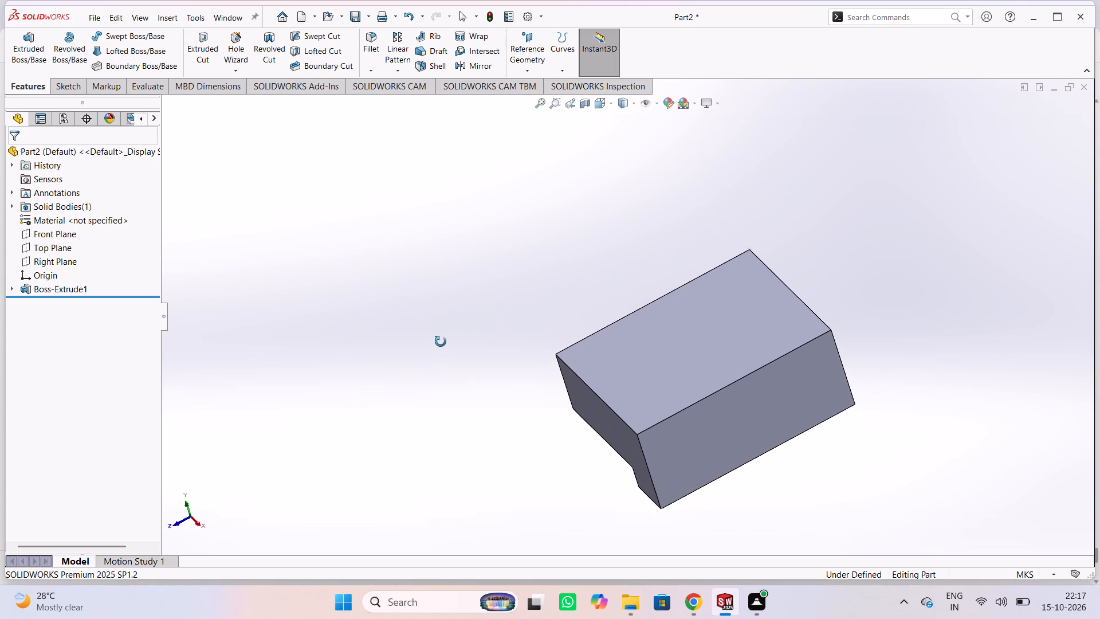
pyautogui.moveTo(441, 342); pyautogui.dragTo(427, 351, button='middle')
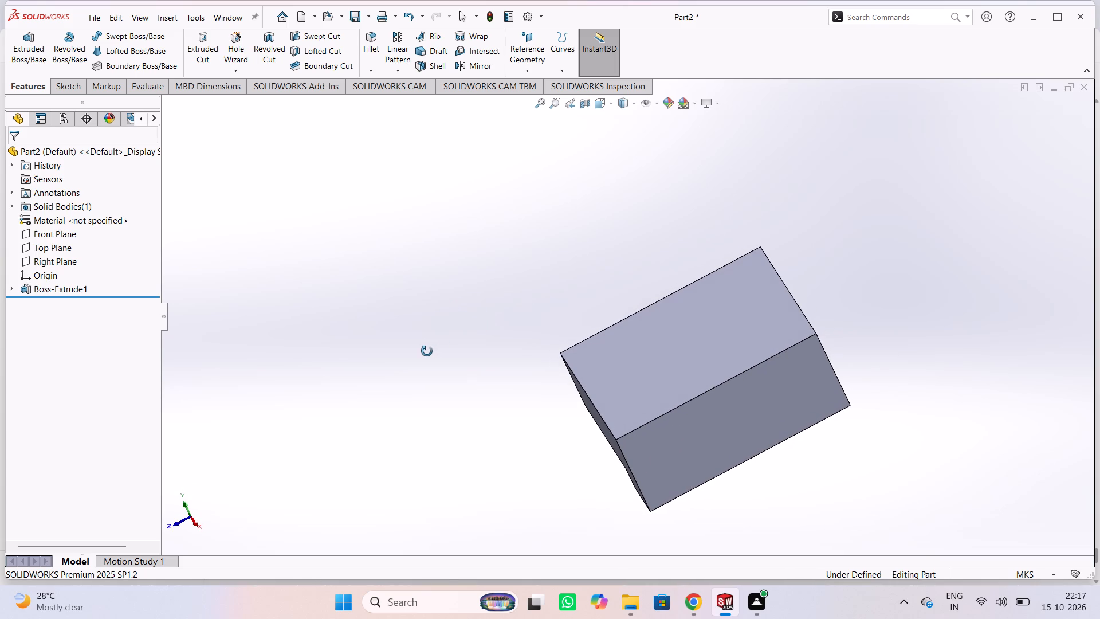
pyautogui.moveTo(427, 351); pyautogui.dragTo(406, 362, button='middle')
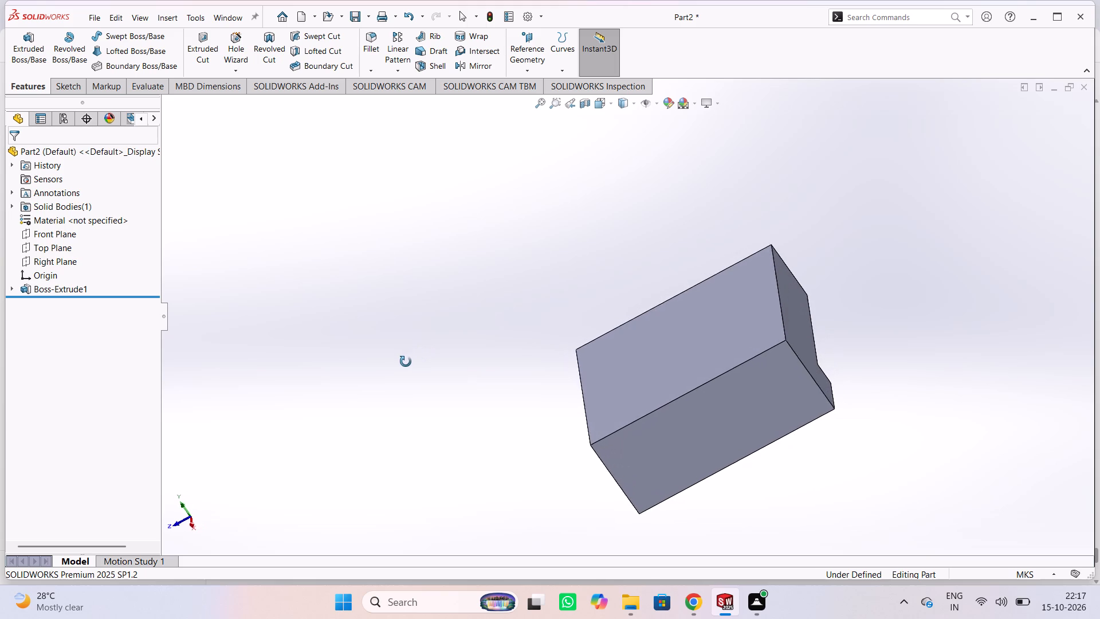
pyautogui.moveTo(406, 362); pyautogui.dragTo(451, 361, button='middle')
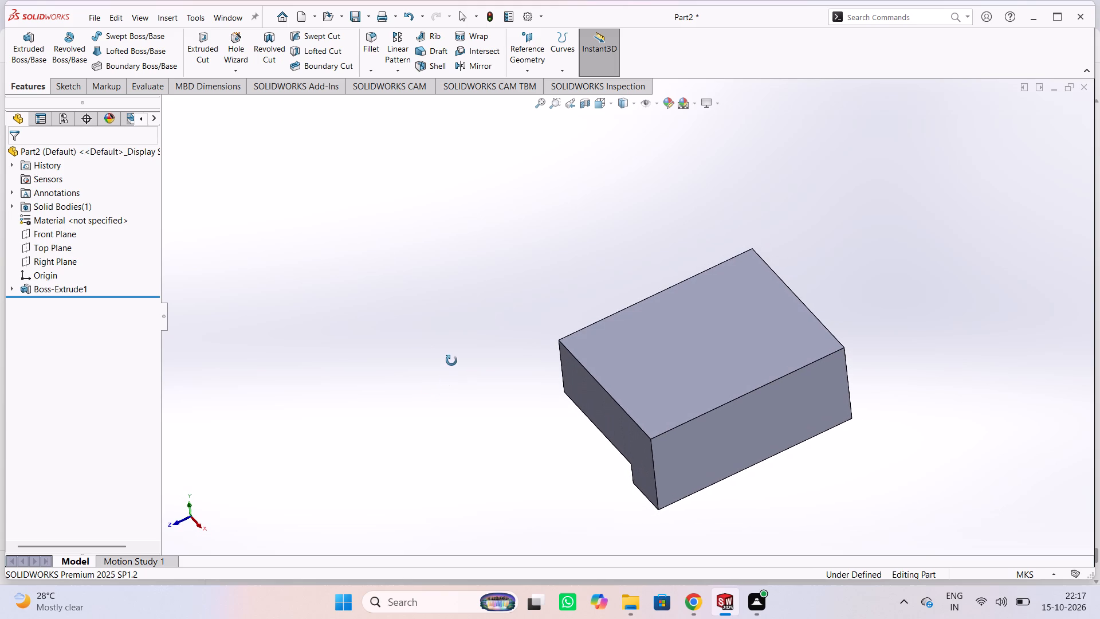
pyautogui.moveTo(451, 361); pyautogui.dragTo(404, 393, button='middle')
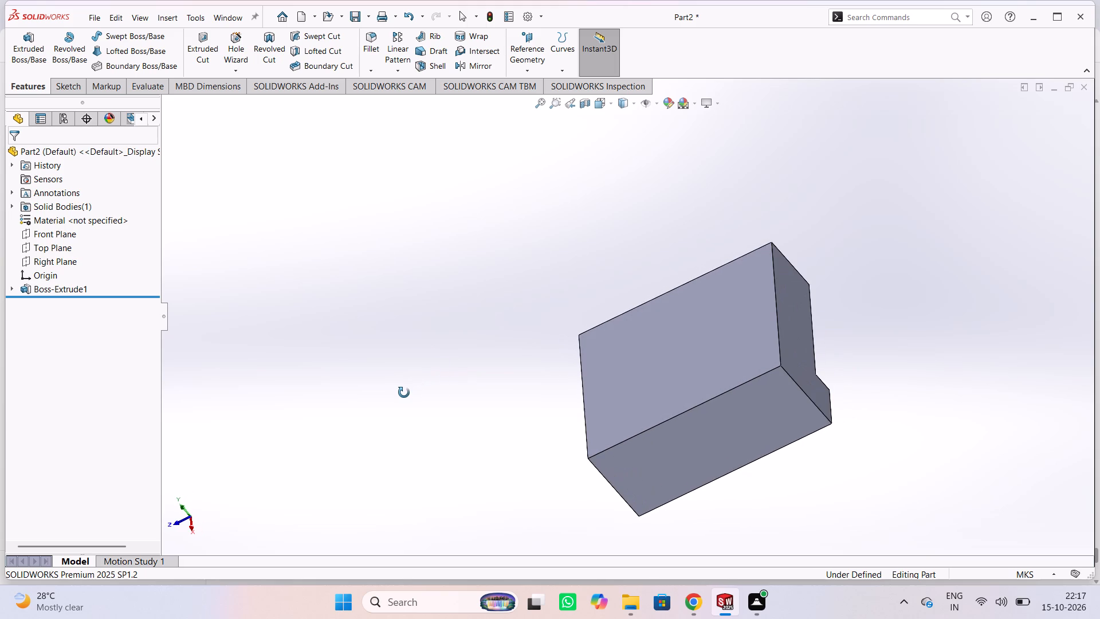
pyautogui.moveTo(404, 393); pyautogui.dragTo(390, 394, button='middle')
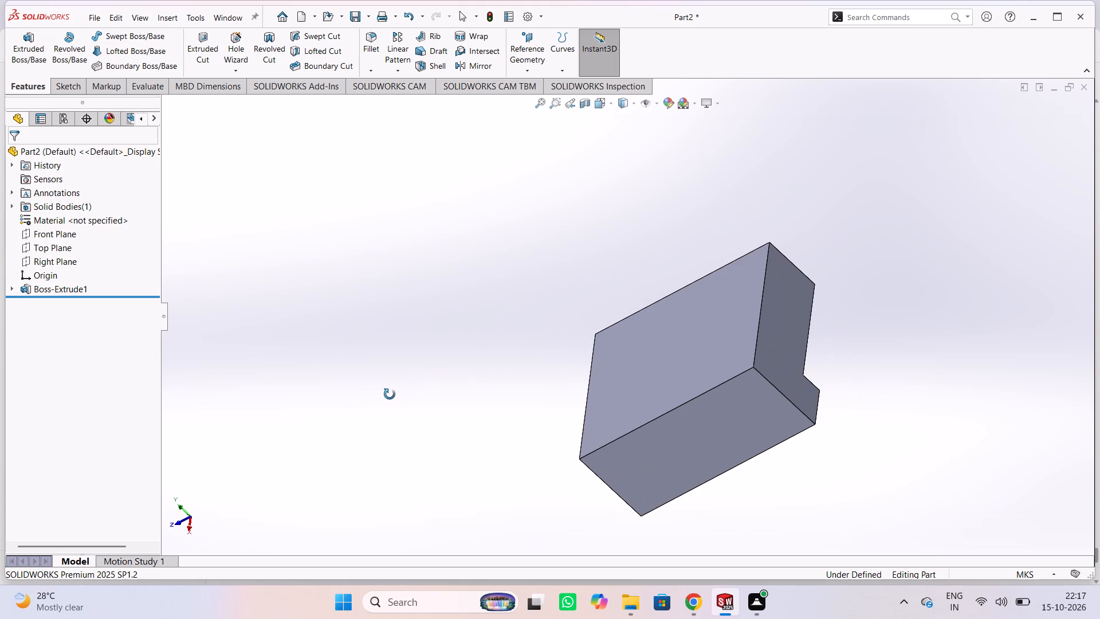
pyautogui.moveTo(390, 394); pyautogui.dragTo(436, 390, button='middle')
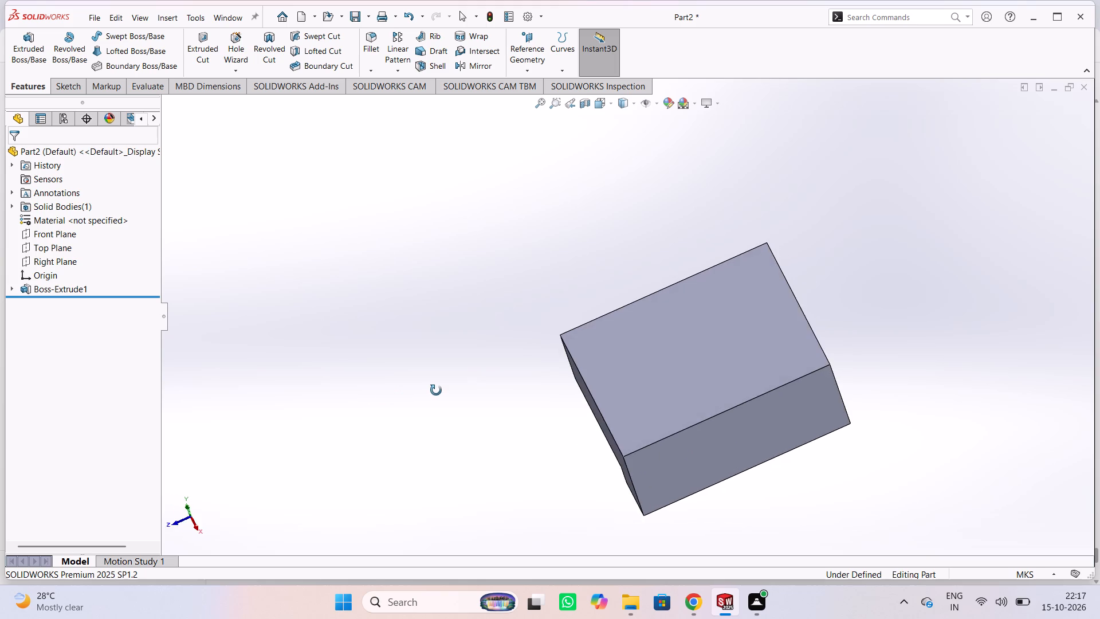
pyautogui.moveTo(436, 390); pyautogui.dragTo(446, 390, button='middle')
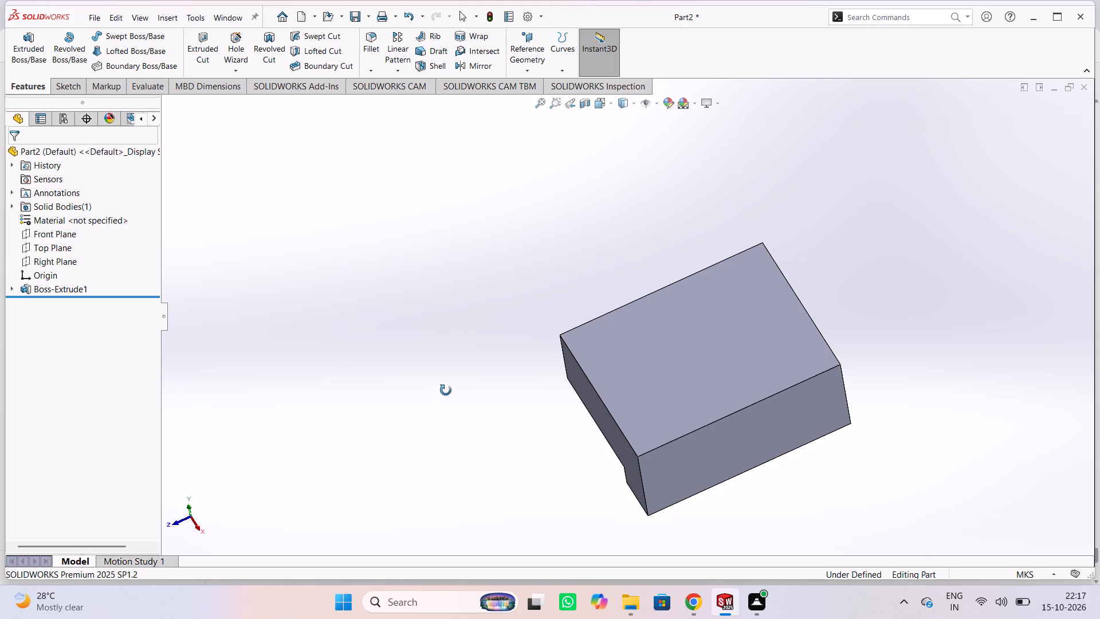
pyautogui.moveTo(446, 390); pyautogui.dragTo(328, 429, button='middle')
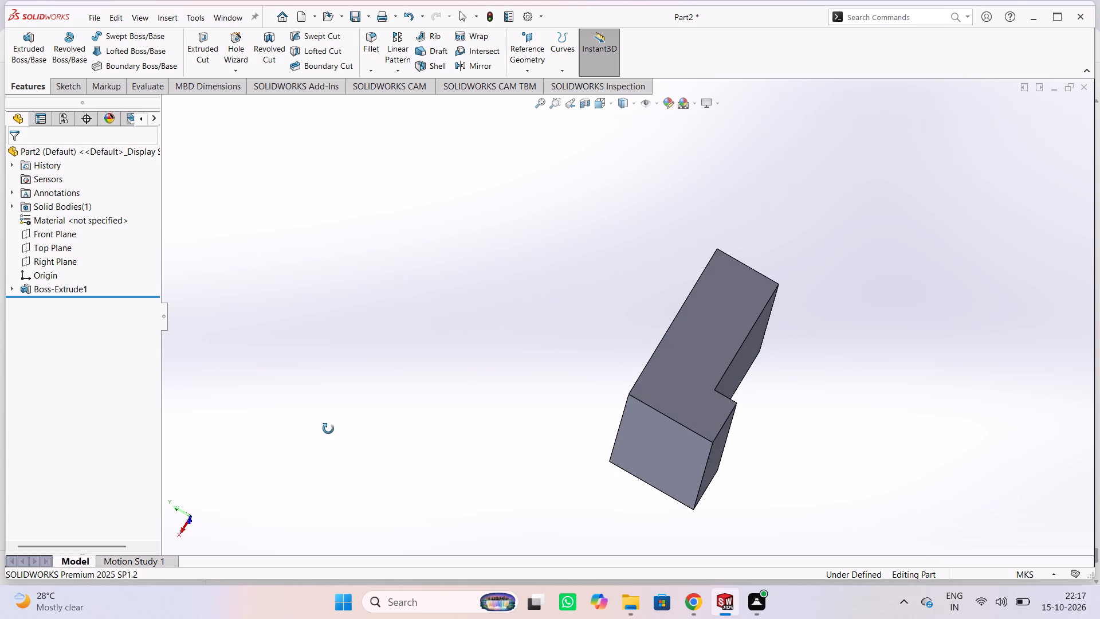
pyautogui.moveTo(328, 429); pyautogui.dragTo(534, 412, button='middle')
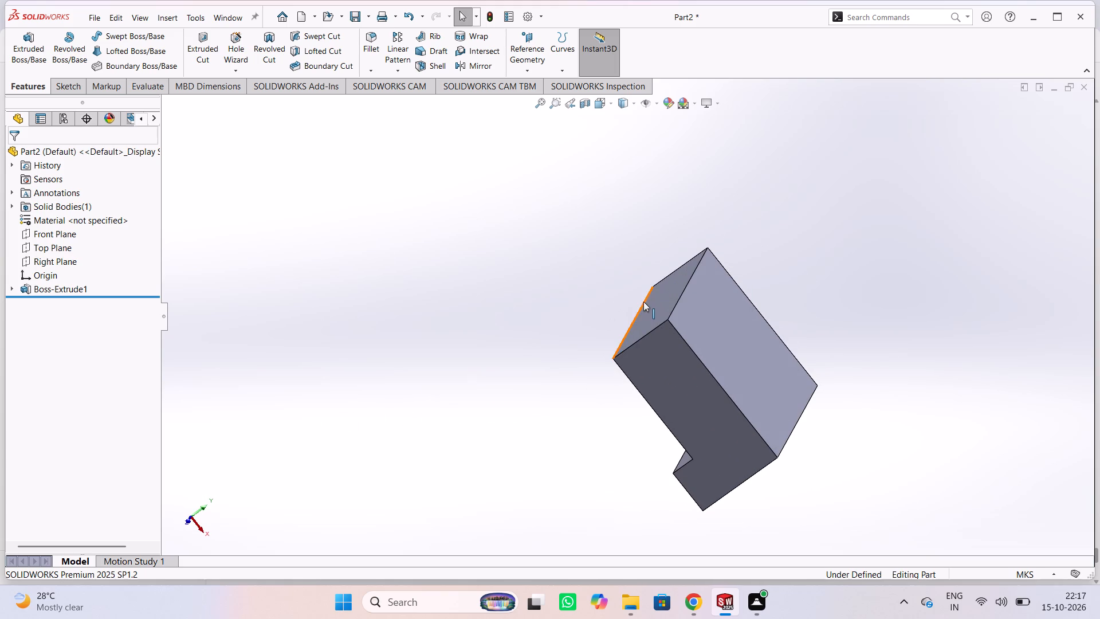
# Start a sketch on the block's top face and draw a corner rectangle about 37.5 by 15.4 m outward from its front-left corner.
pyautogui.click(717, 312)
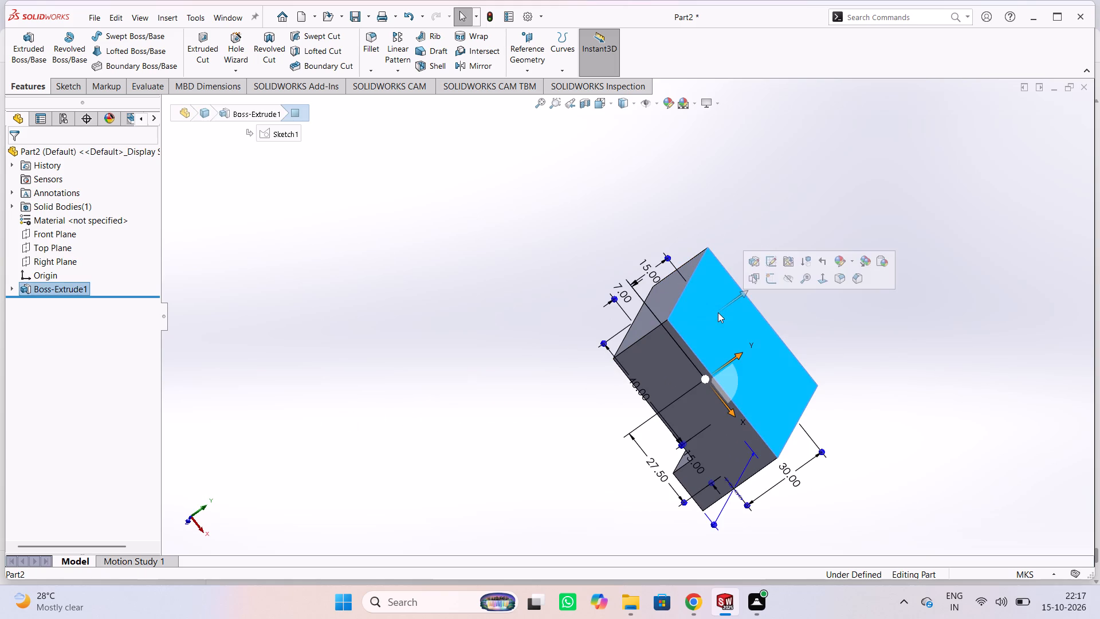
pyautogui.click(776, 276)
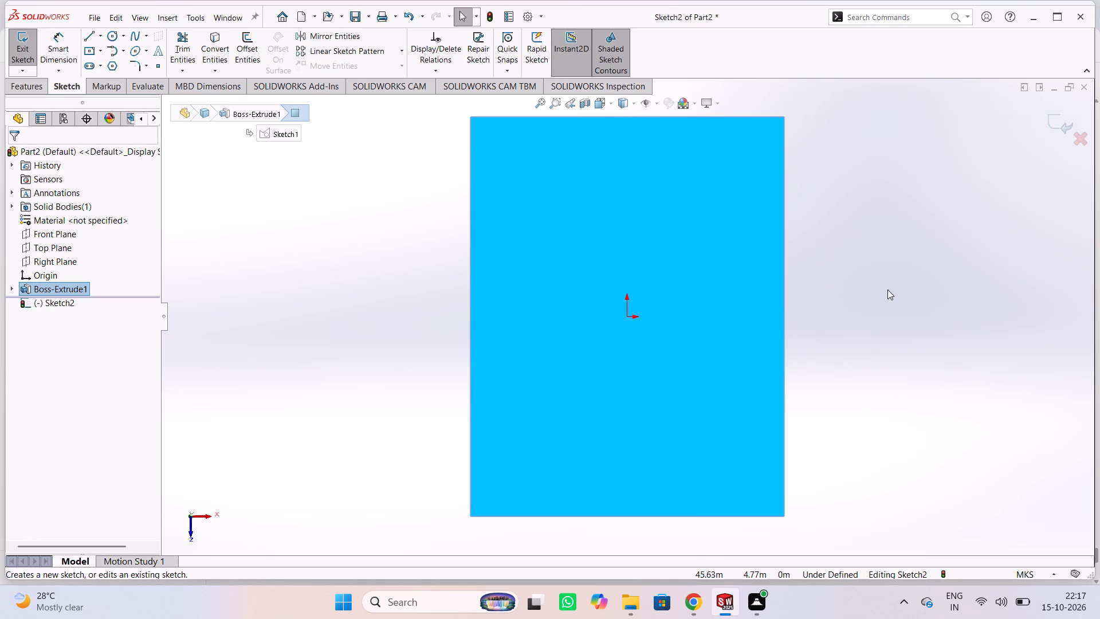
pyautogui.click(889, 290)
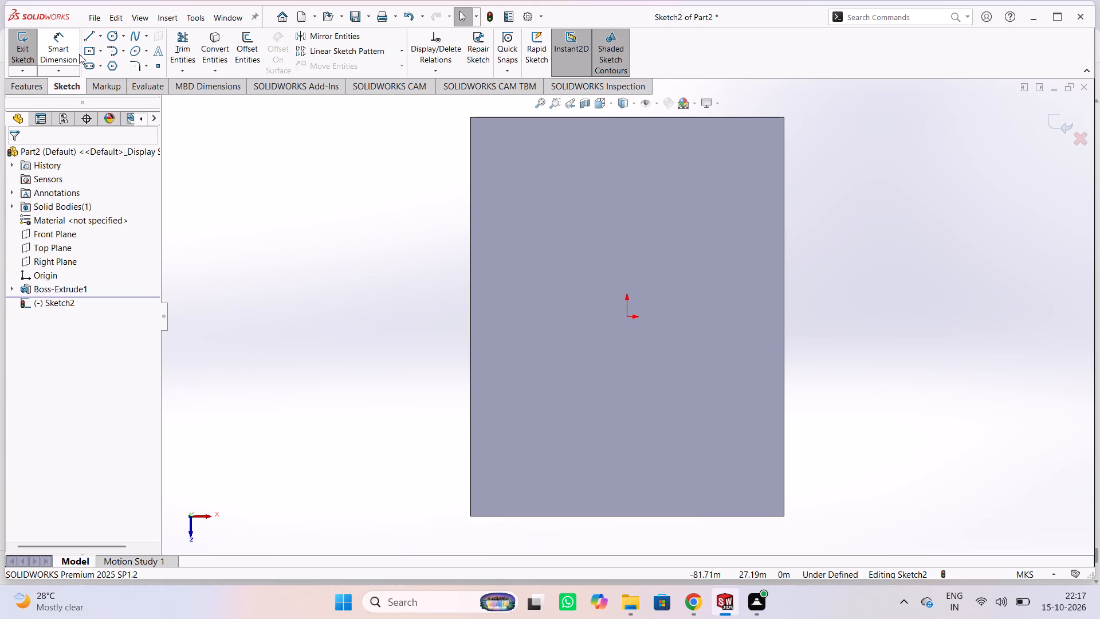
pyautogui.click(101, 50)
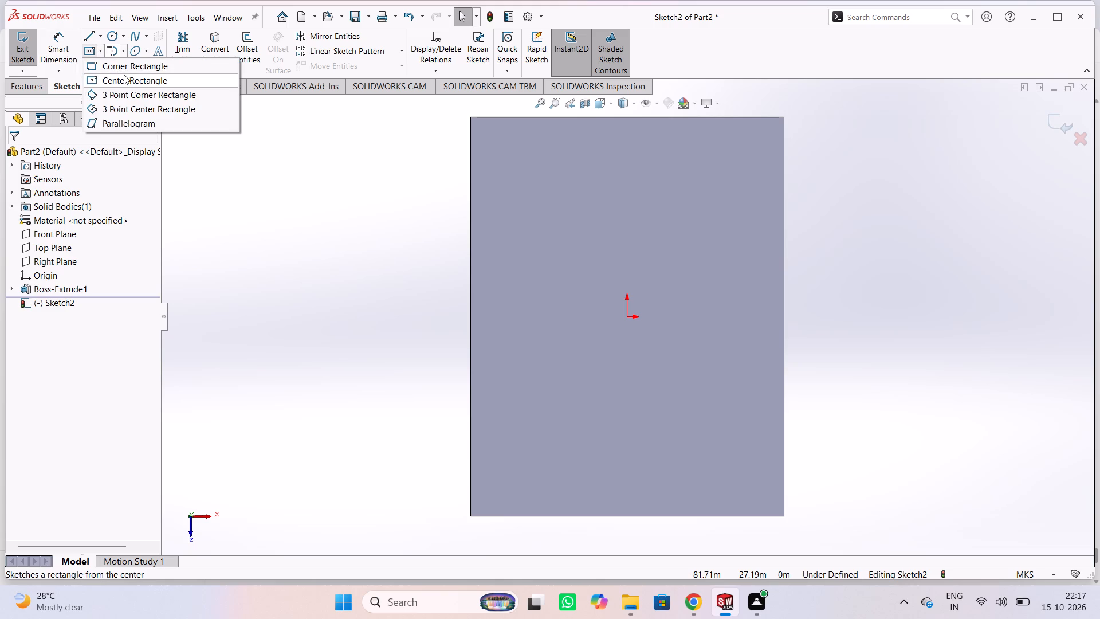
pyautogui.click(132, 67)
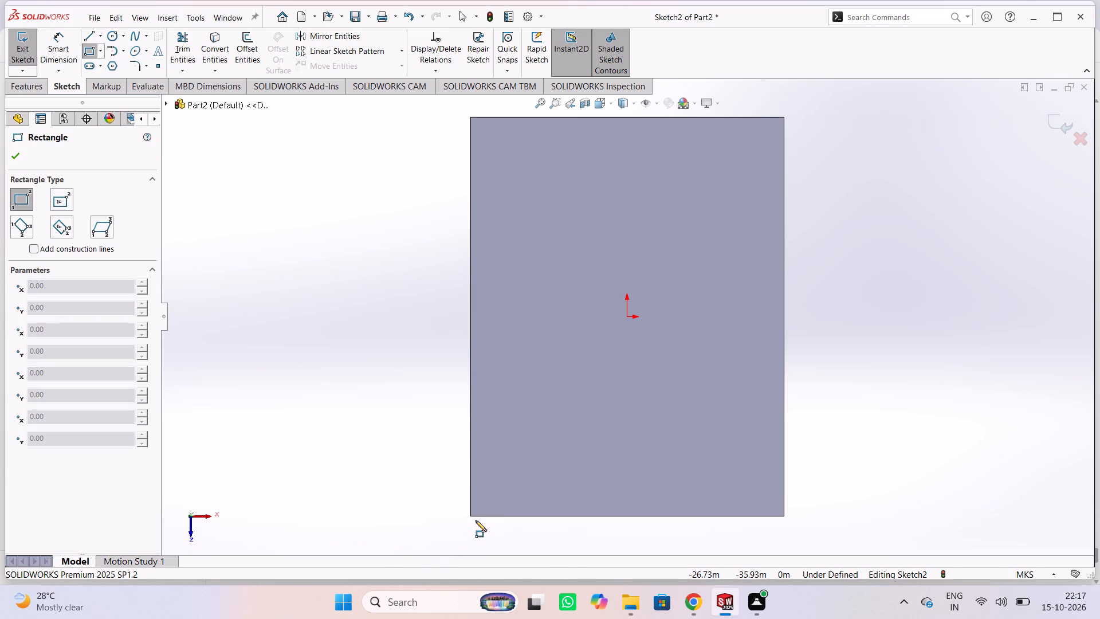
pyautogui.click(470, 517)
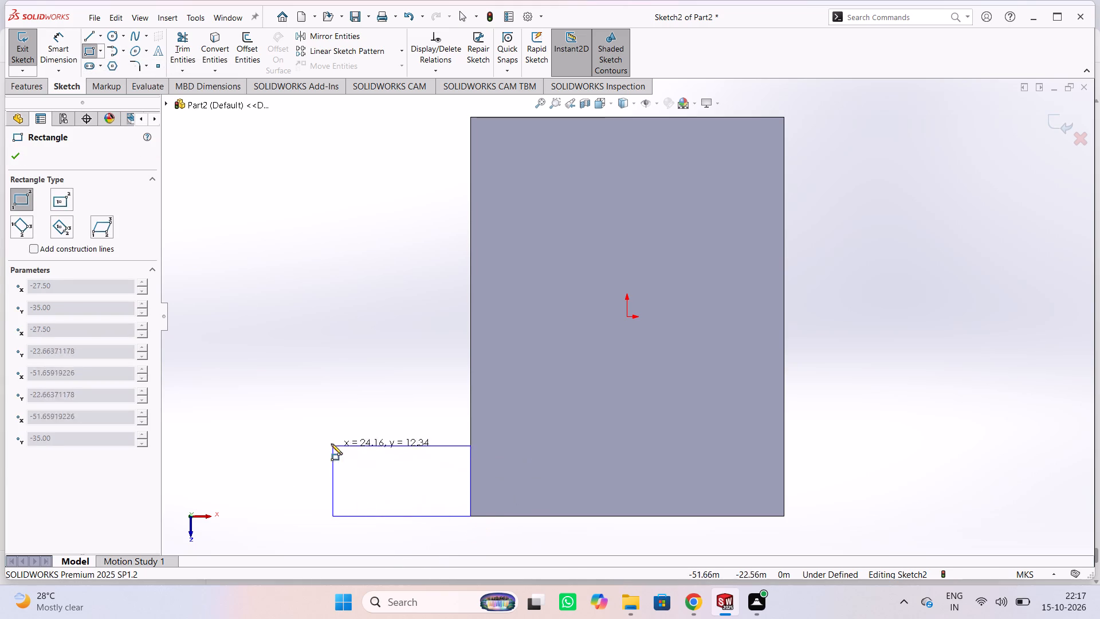
pyautogui.click(254, 429)
pyautogui.moveTo(321, 354); pyautogui.dragTo(321, 355, button='middle')
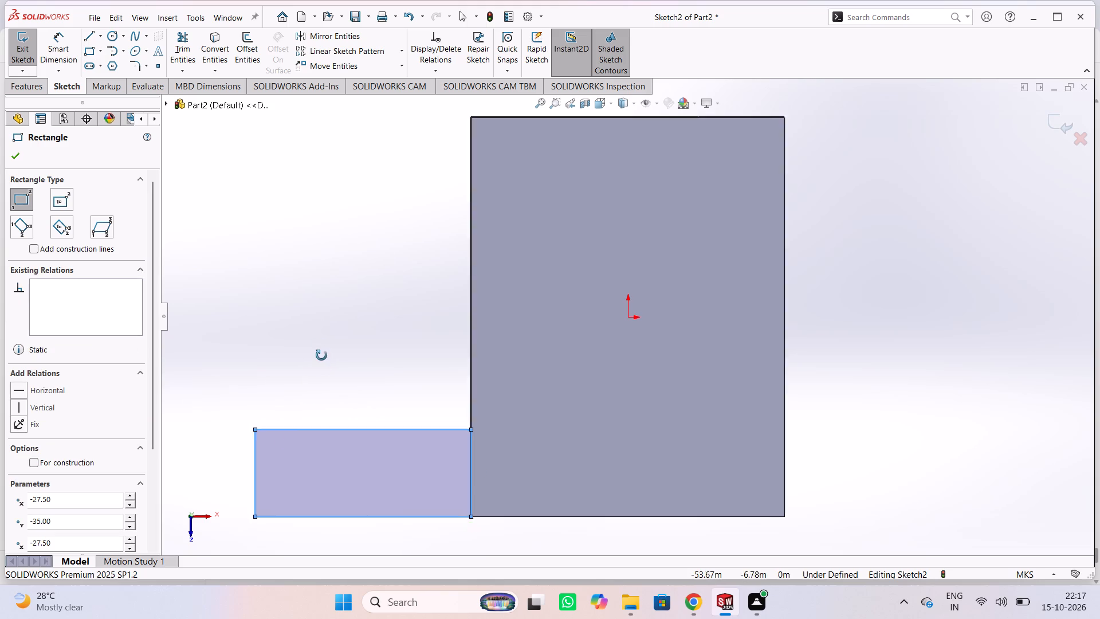
pyautogui.moveTo(321, 355); pyautogui.dragTo(339, 320, button='middle')
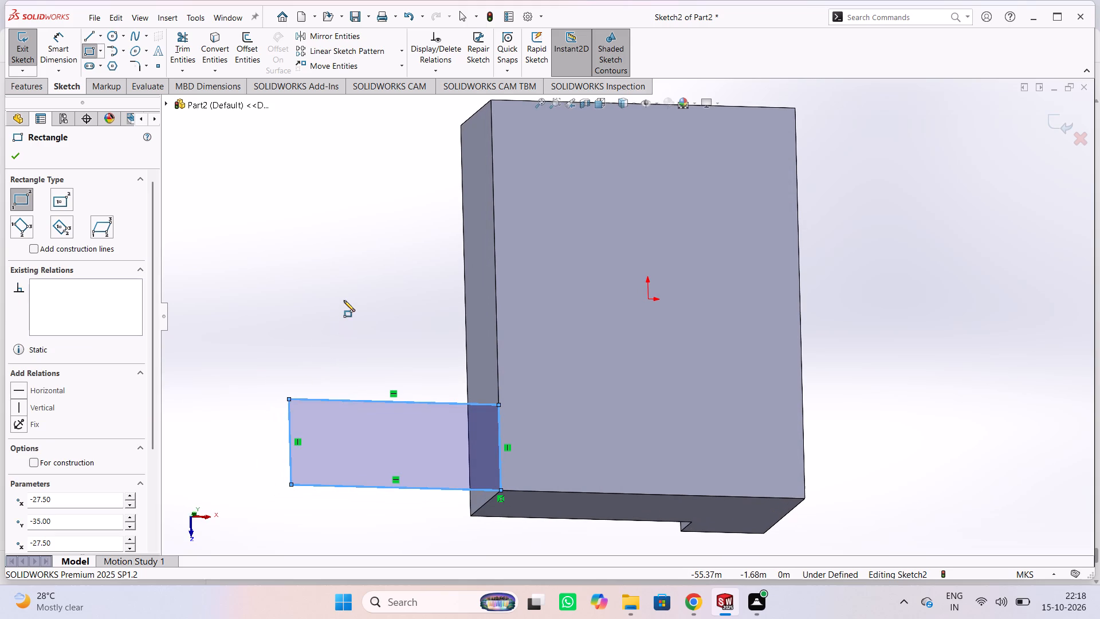
pyautogui.press('Escape')
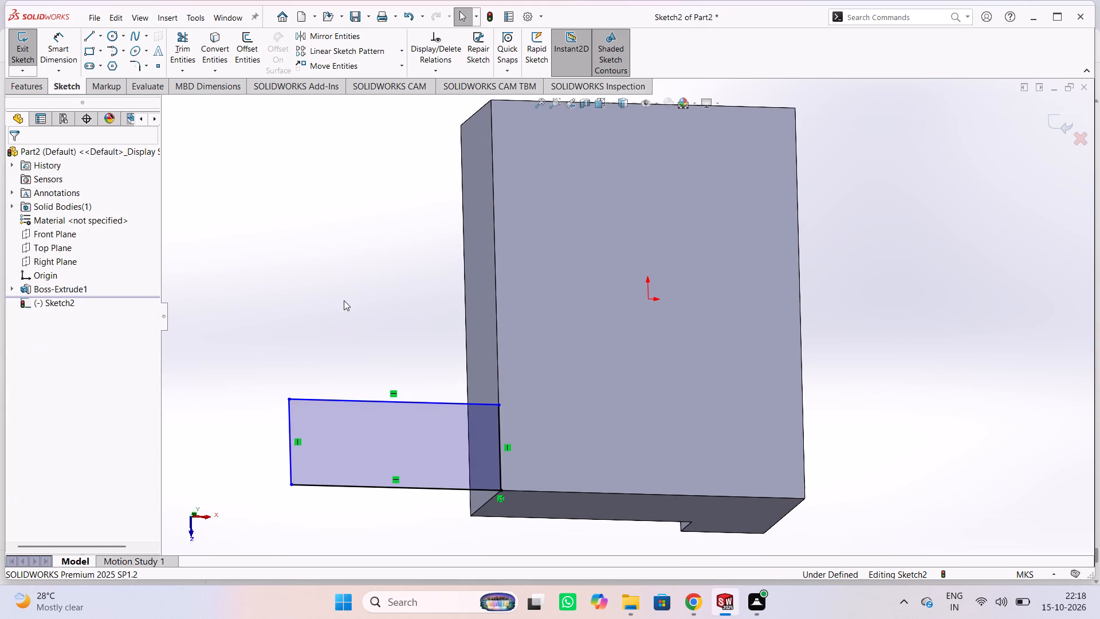
# Place a Smart Dimension on the outer short side of the rectangle sketched beside the block, opening its value for editing.
pyautogui.hotkey('ctrl', '1')
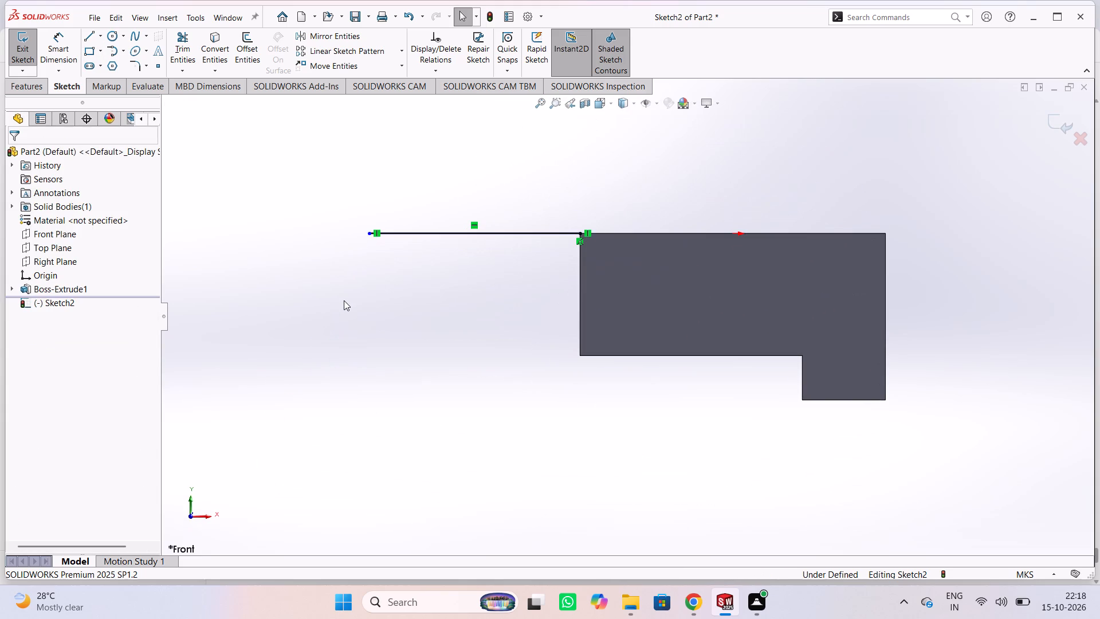
pyautogui.hotkey('ctrl', '5')
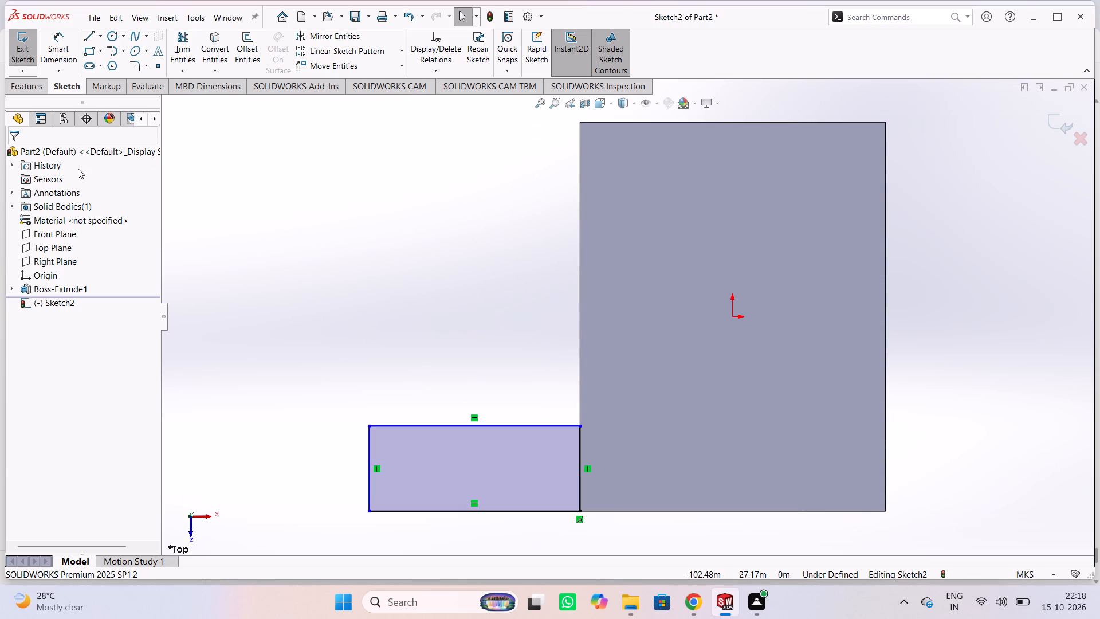
pyautogui.click(54, 55)
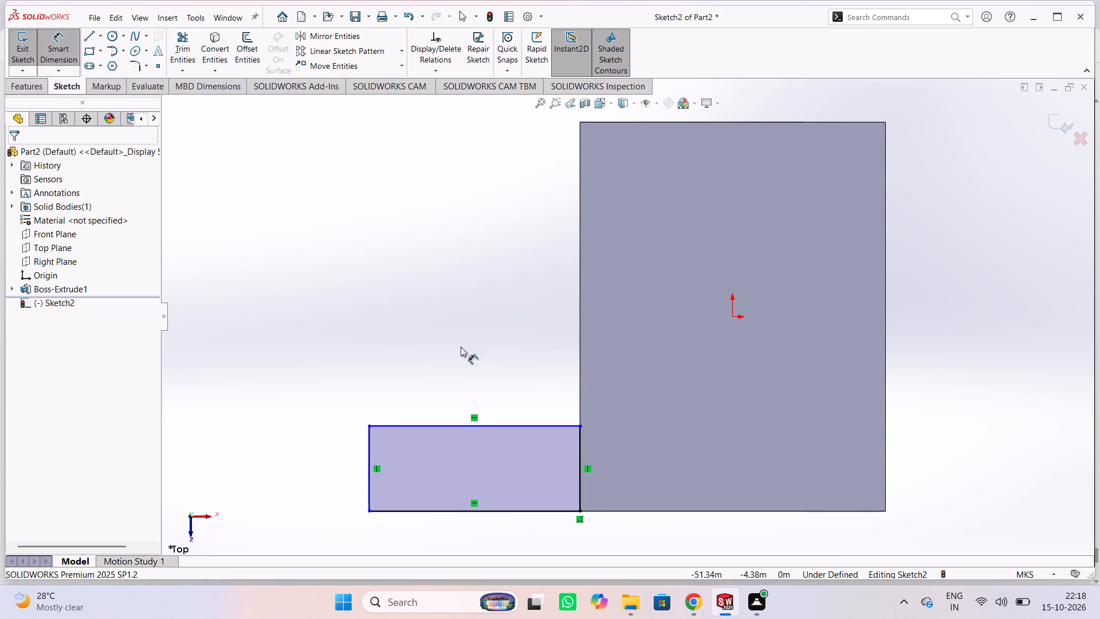
pyautogui.click(370, 455)
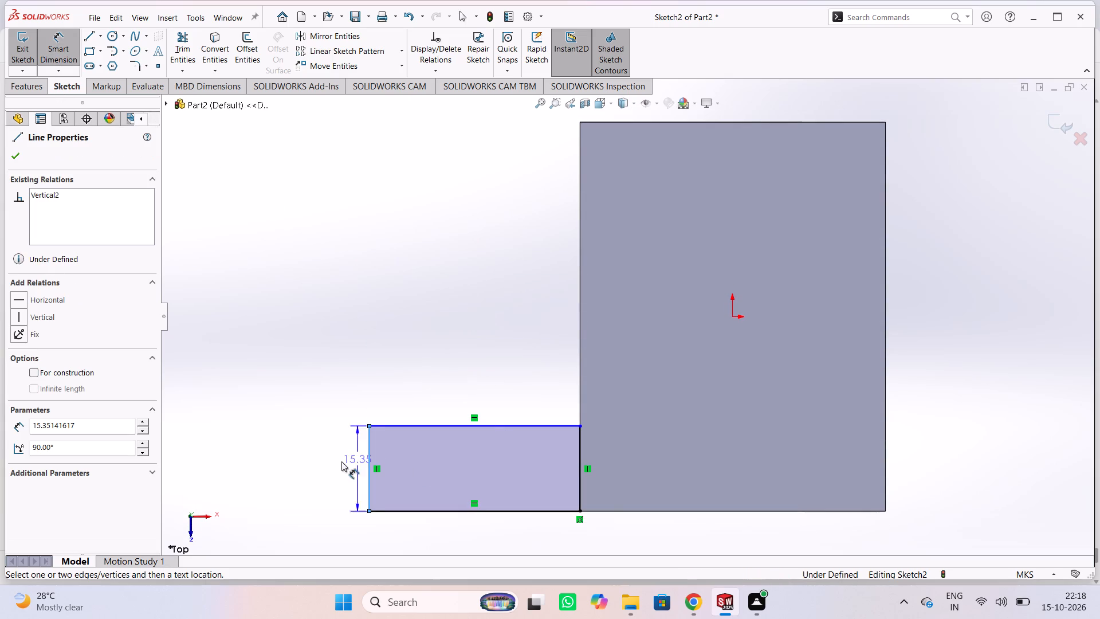
pyautogui.click(313, 471)
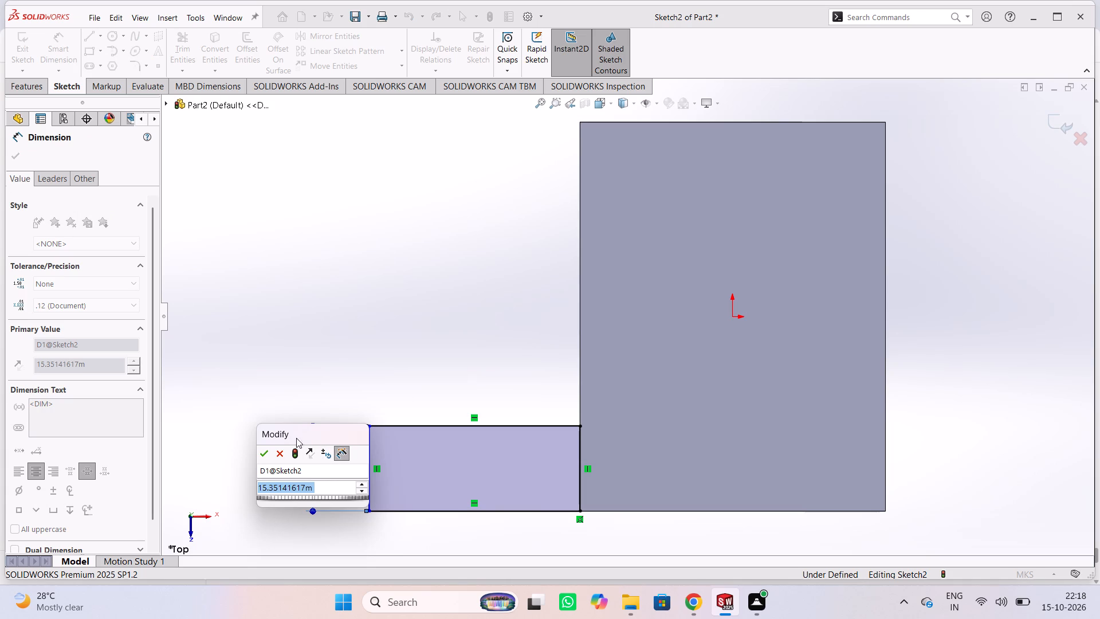
# Examine the stepped block and attached sketch rectangle from several angles, including the notched underside, ends and top face.
pyautogui.moveTo(419, 357); pyautogui.dragTo(393, 356, button='middle')
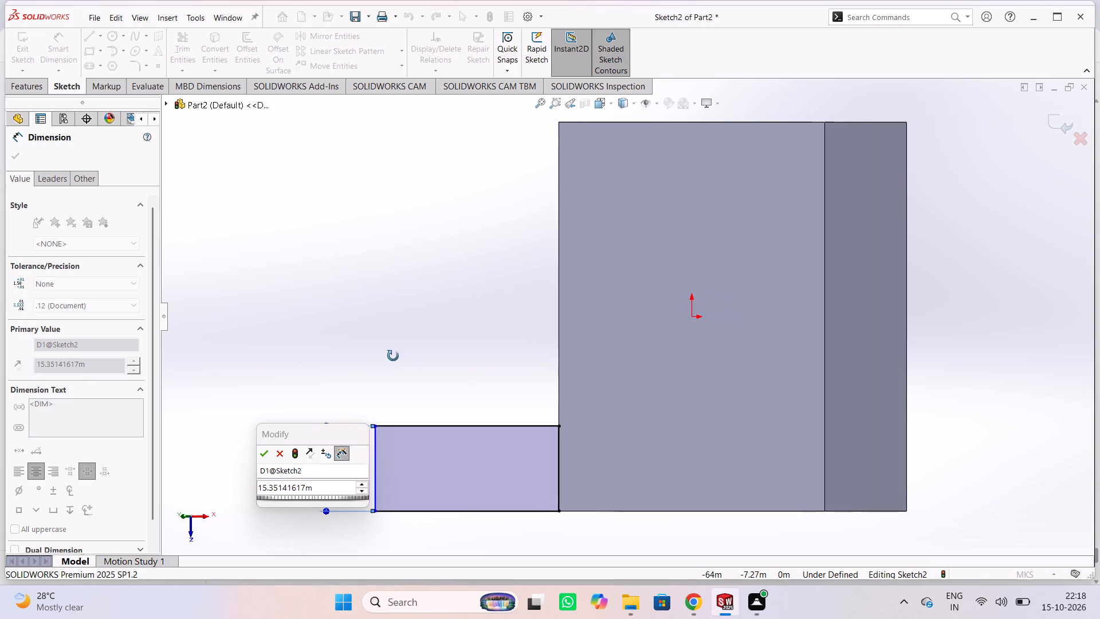
pyautogui.moveTo(393, 356); pyautogui.dragTo(598, 373, button='middle')
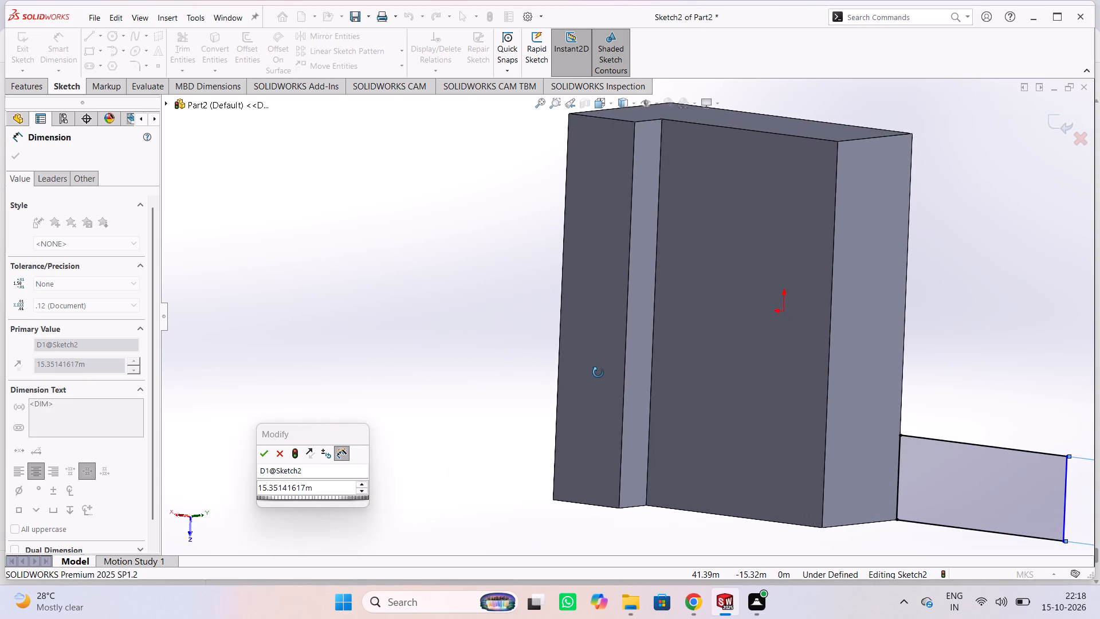
pyautogui.moveTo(598, 373); pyautogui.dragTo(602, 414, button='middle')
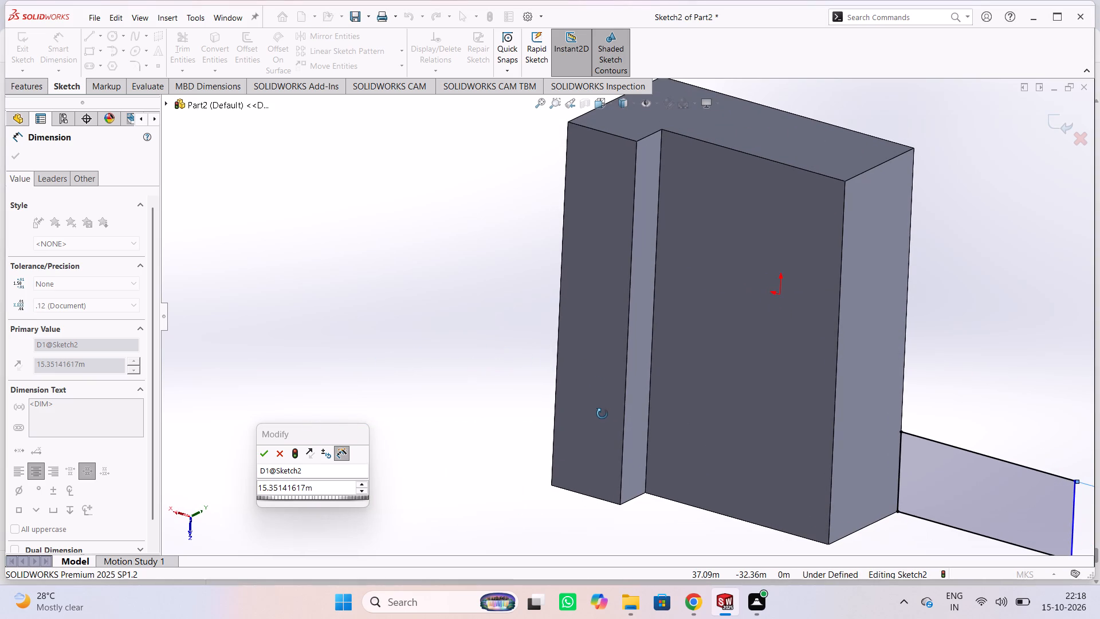
pyautogui.moveTo(602, 414); pyautogui.dragTo(712, 428, button='middle')
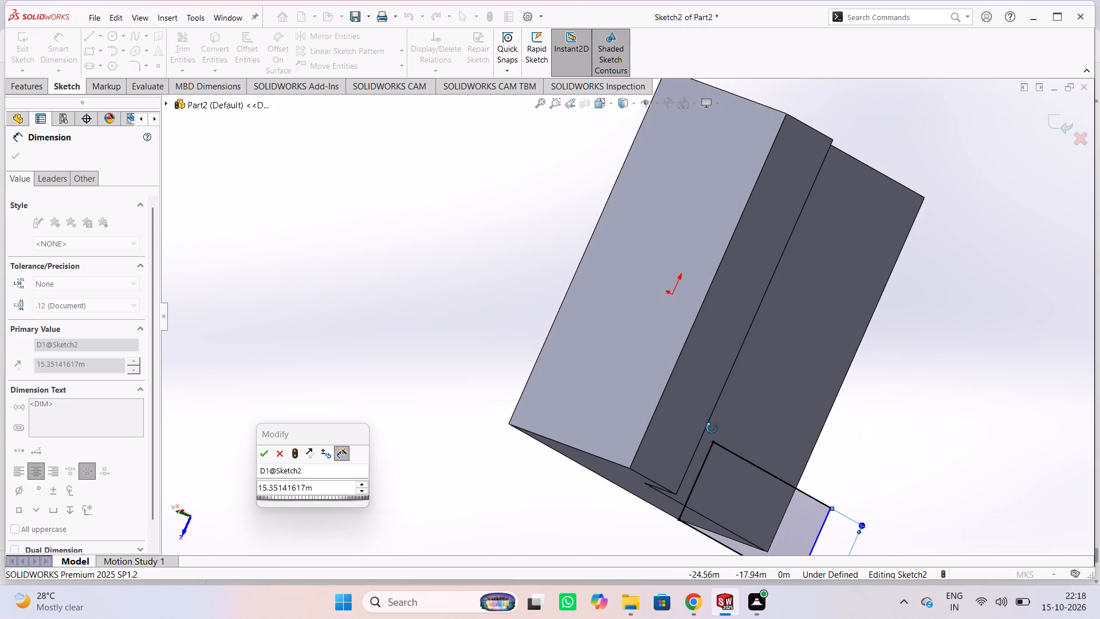
pyautogui.moveTo(712, 428); pyautogui.dragTo(629, 504, button='middle')
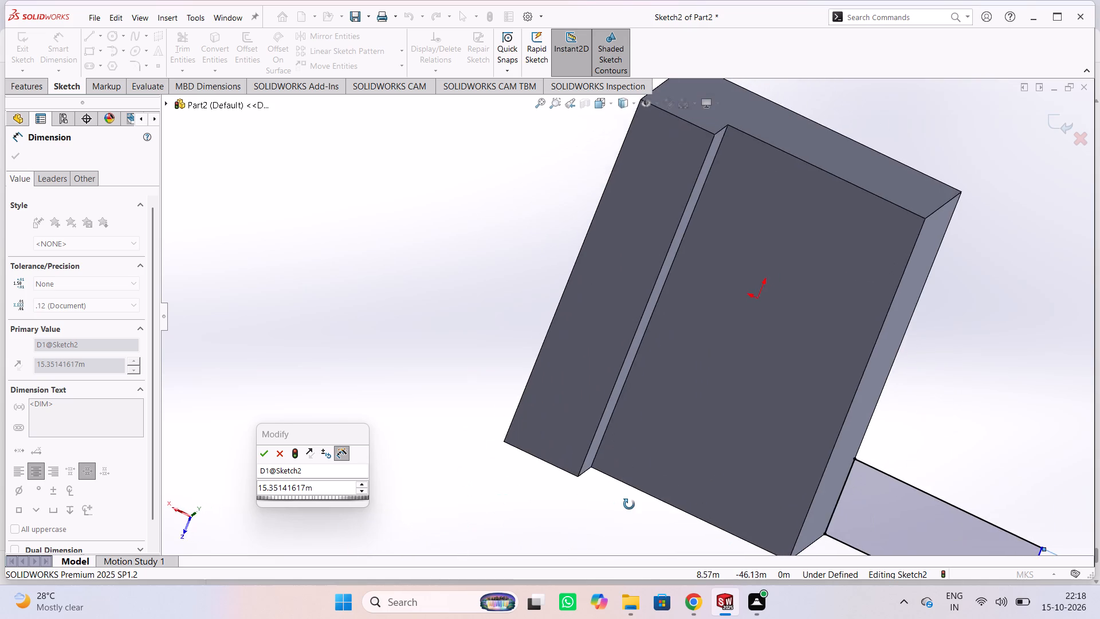
pyautogui.moveTo(629, 504); pyautogui.dragTo(682, 547, button='middle')
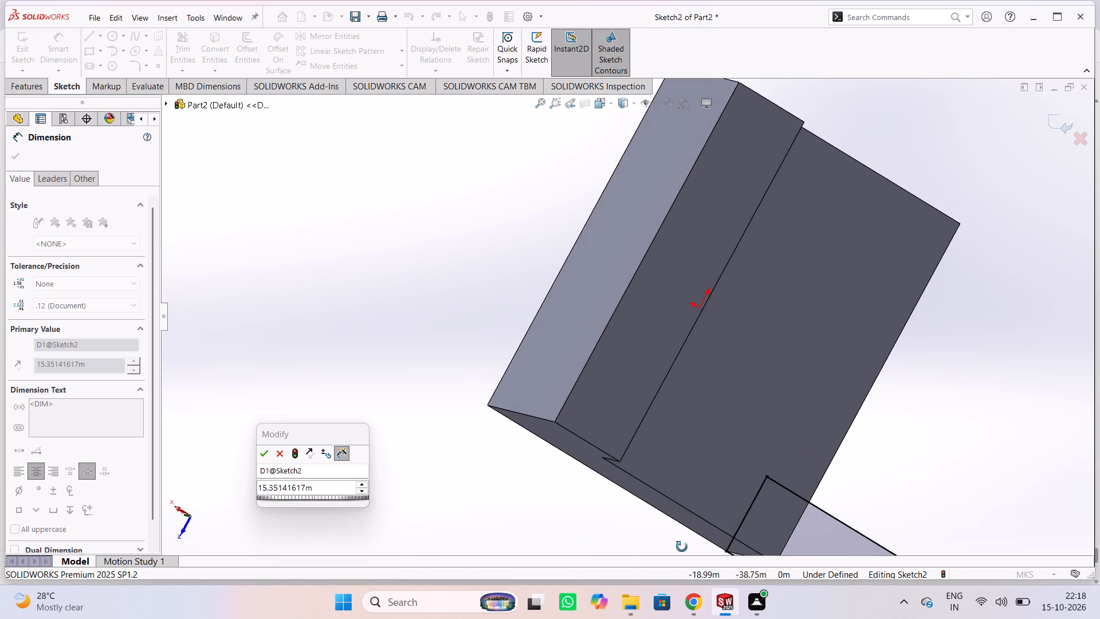
pyautogui.moveTo(682, 547); pyautogui.dragTo(277, 517, button='middle')
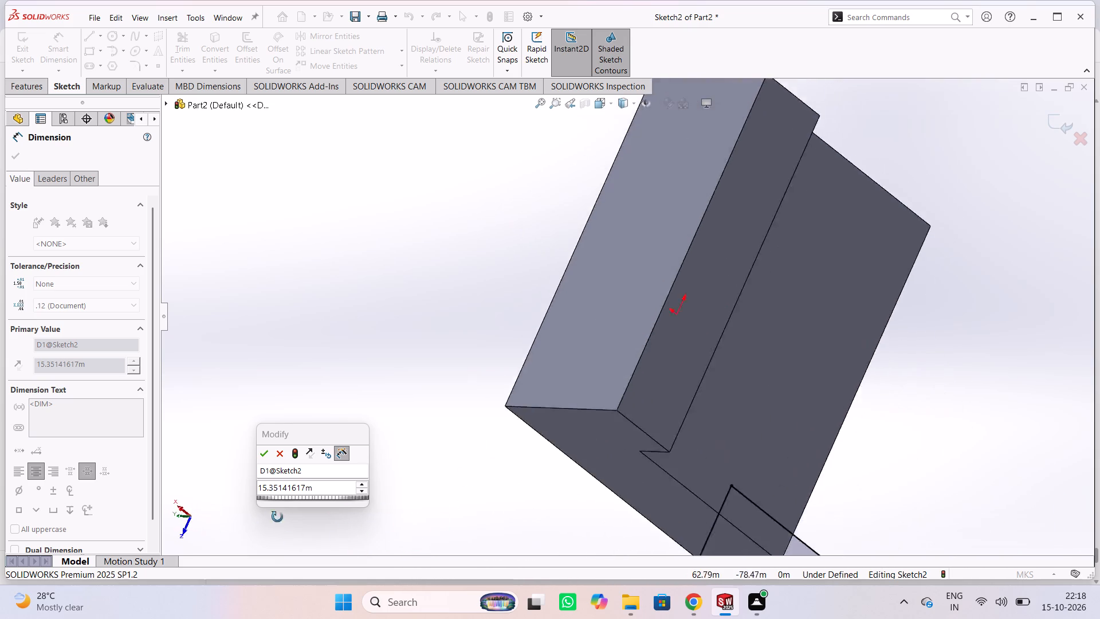
pyautogui.moveTo(277, 517); pyautogui.dragTo(411, 546, button='middle')
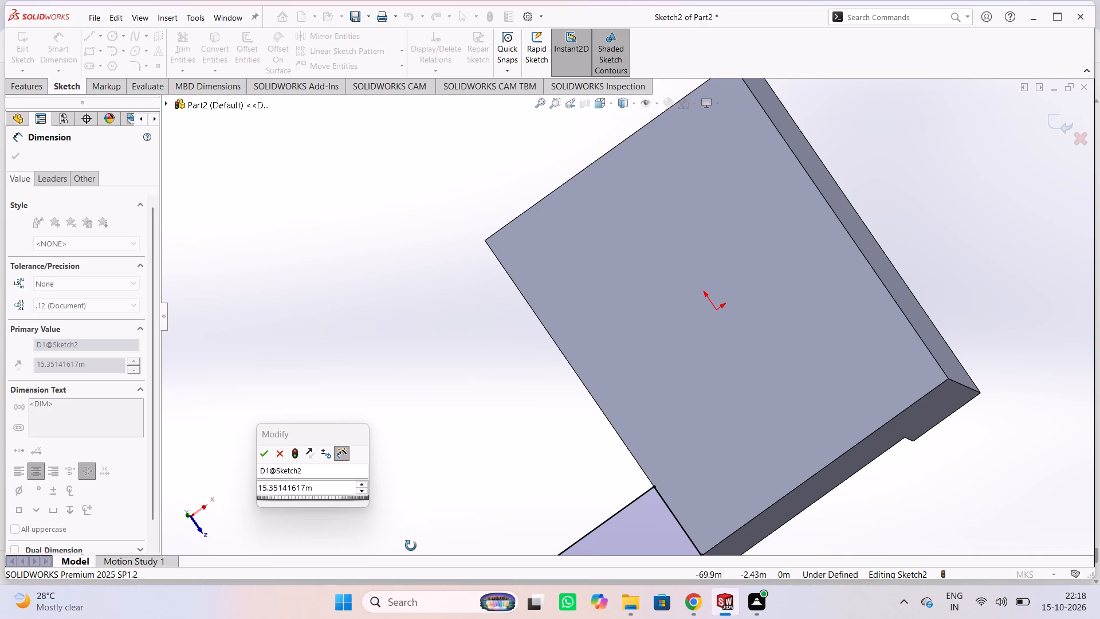
pyautogui.moveTo(411, 546); pyautogui.dragTo(451, 553, button='middle')
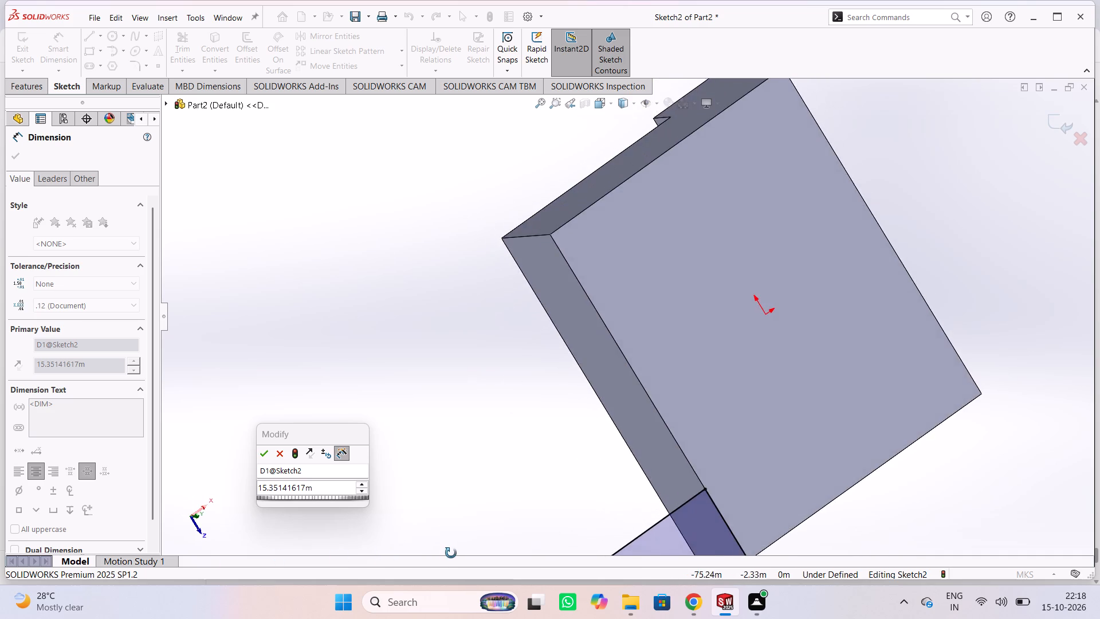
pyautogui.moveTo(451, 553); pyautogui.dragTo(427, 566, button='middle')
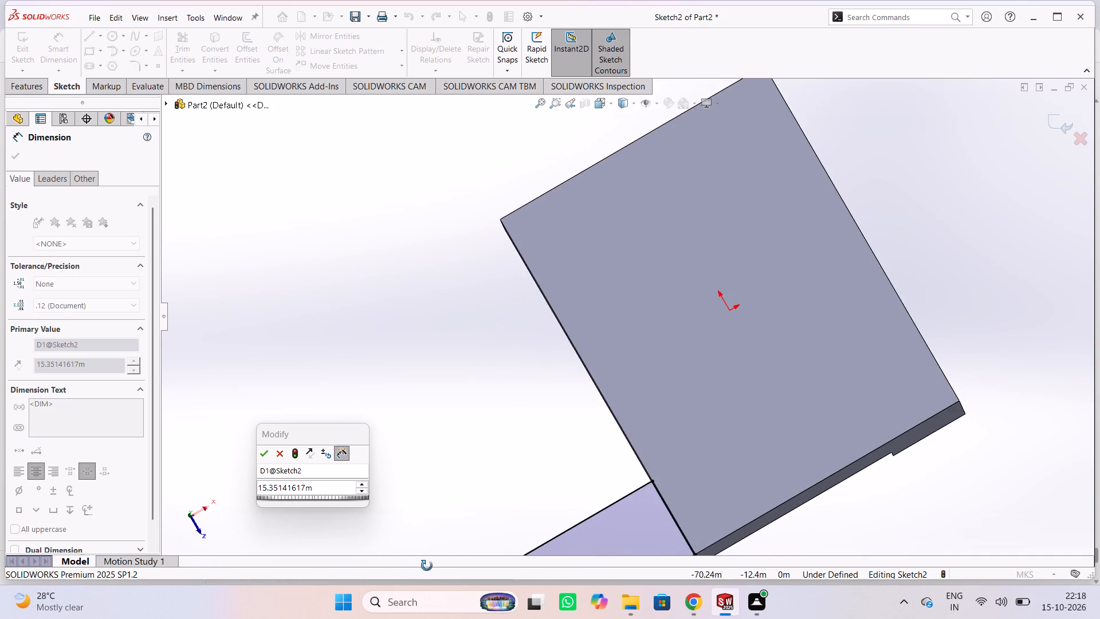
pyautogui.moveTo(427, 566); pyautogui.dragTo(284, 567, button='middle')
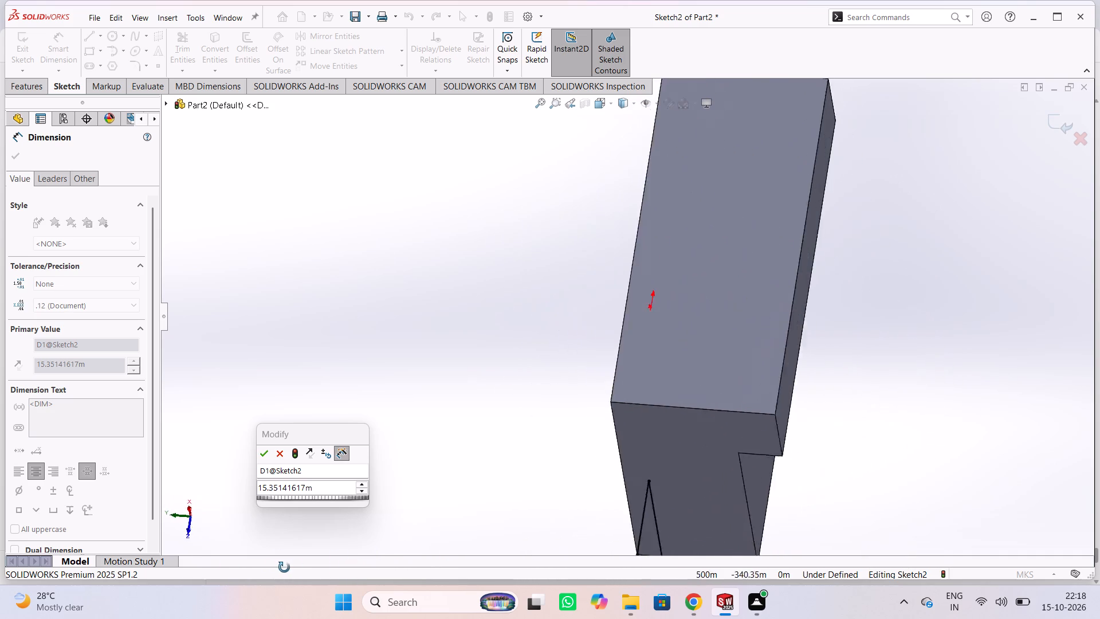
pyautogui.moveTo(284, 567); pyautogui.dragTo(203, 575, button='middle')
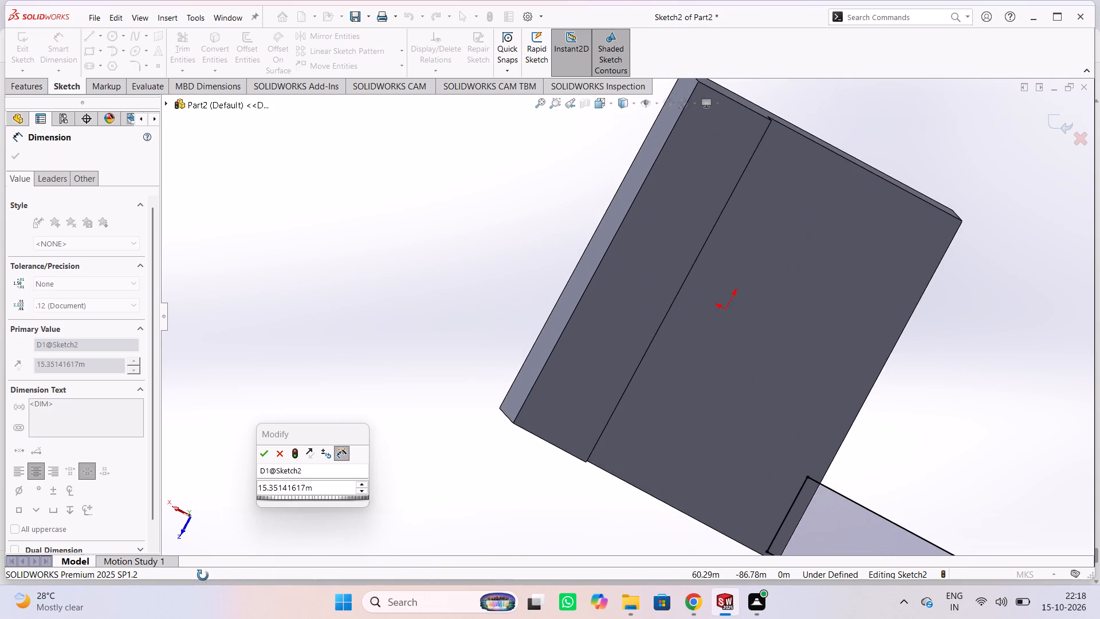
pyautogui.moveTo(203, 575); pyautogui.dragTo(139, 585, button='middle')
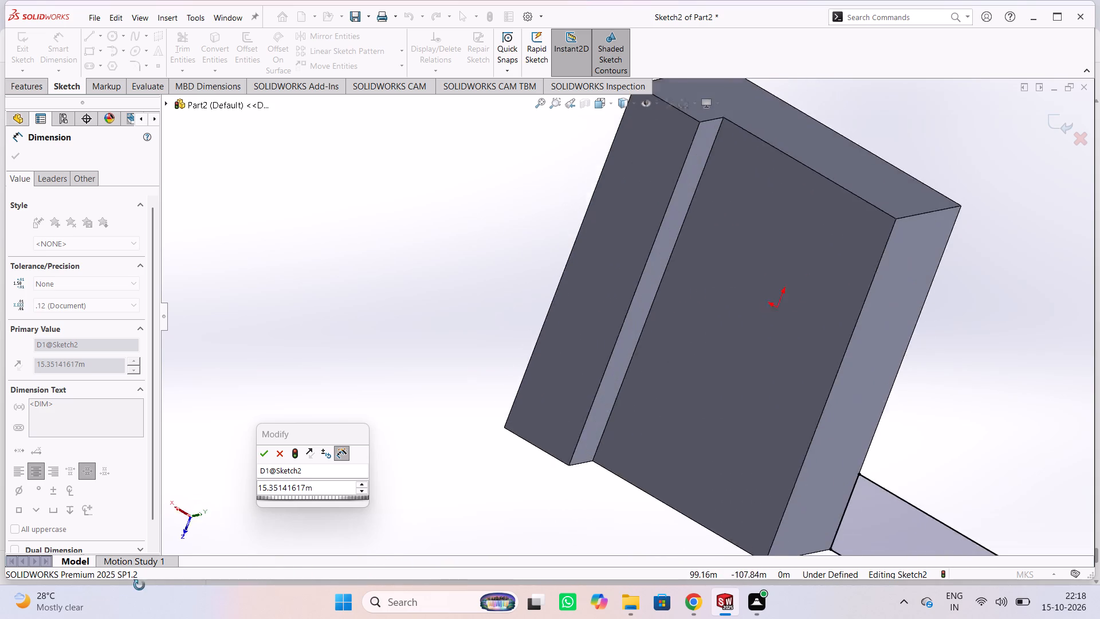
pyautogui.moveTo(139, 585); pyautogui.dragTo(205, 590, button='middle')
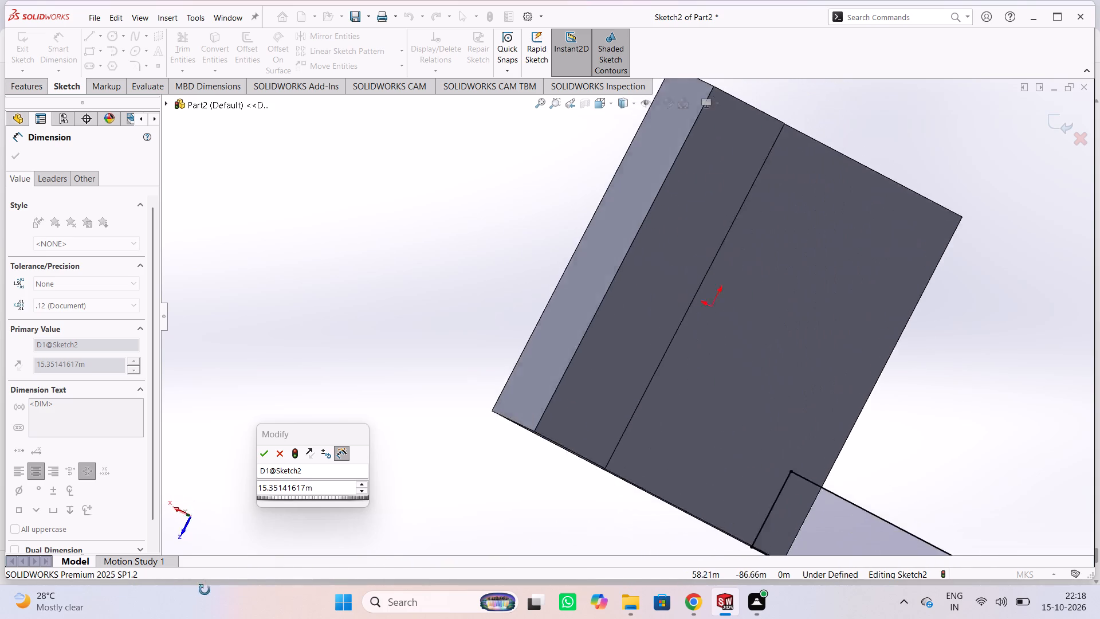
pyautogui.moveTo(205, 590); pyautogui.dragTo(284, 585, button='middle')
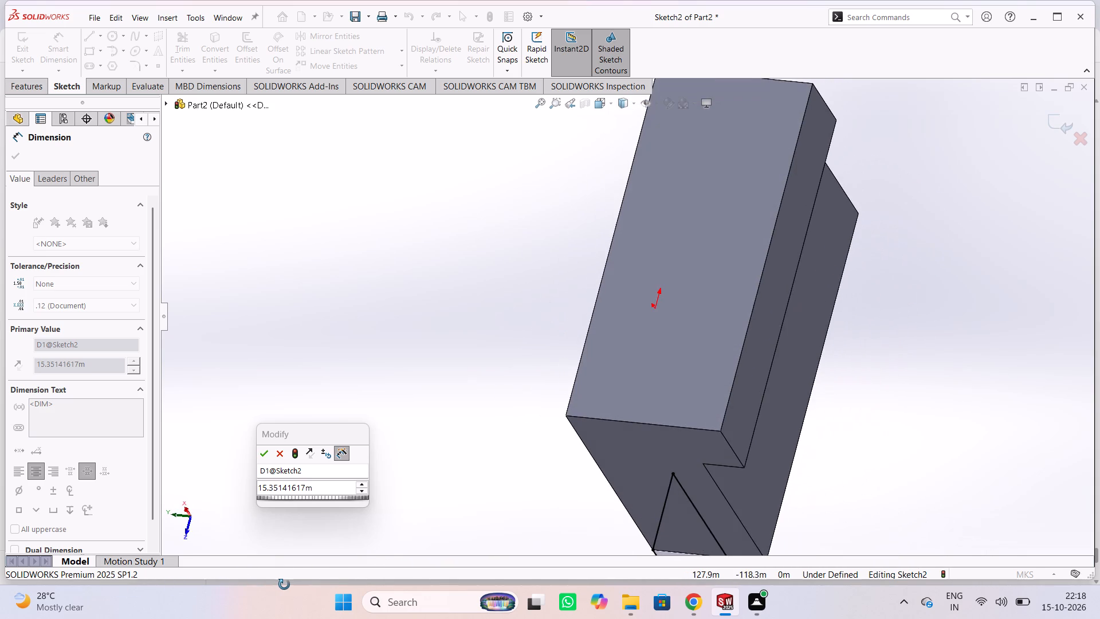
pyautogui.moveTo(284, 585); pyautogui.dragTo(184, 583, button='middle')
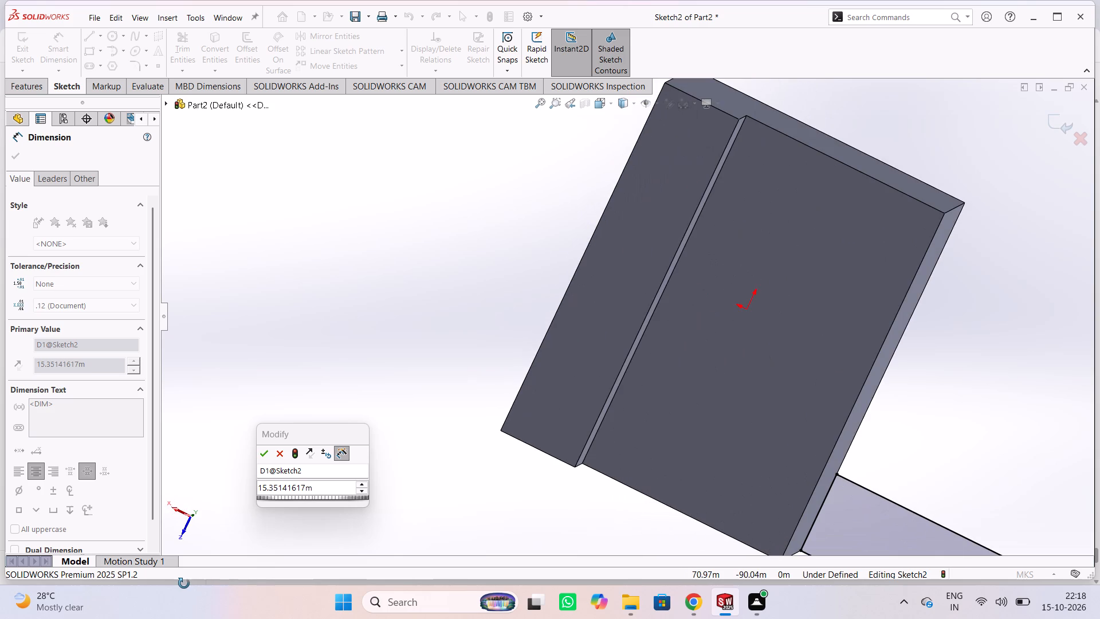
pyautogui.moveTo(184, 583); pyautogui.dragTo(257, 583, button='middle')
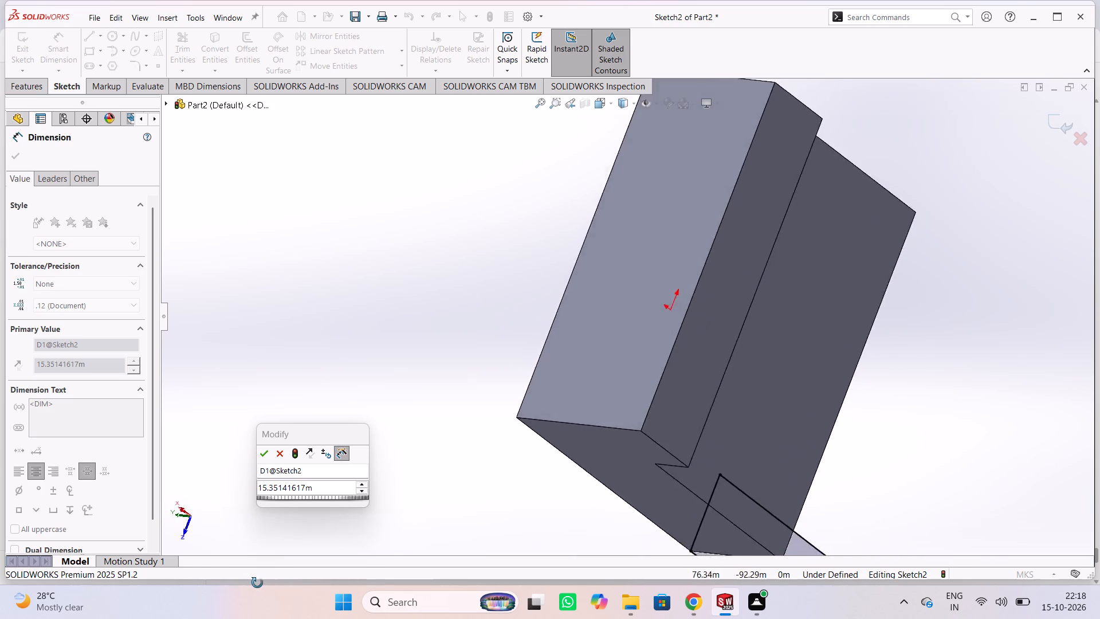
pyautogui.moveTo(257, 583); pyautogui.dragTo(302, 562, button='middle')
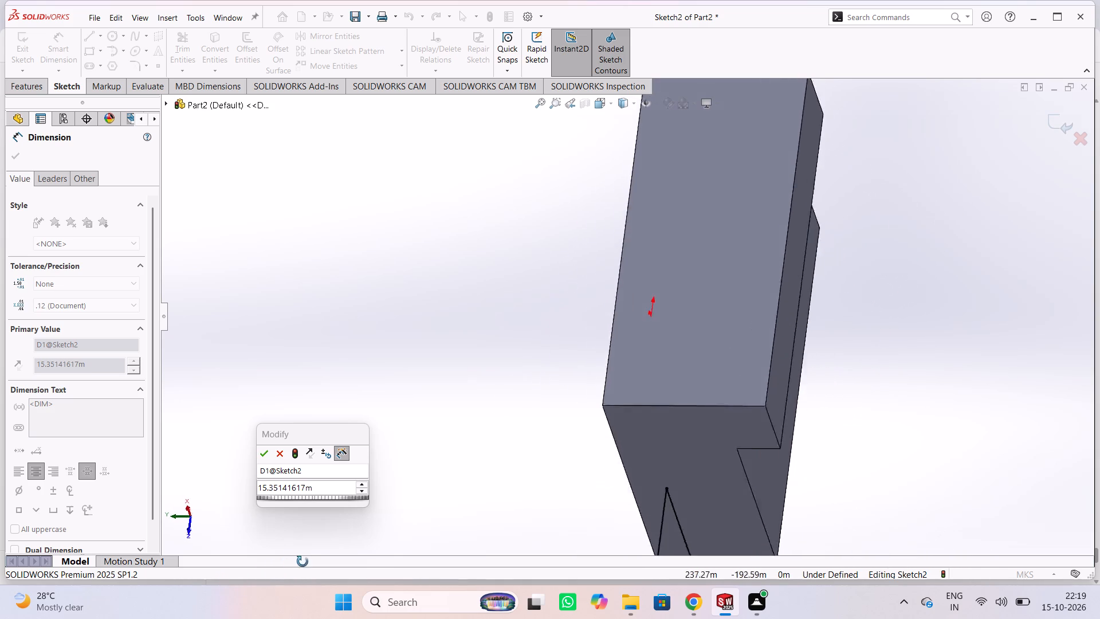
pyautogui.moveTo(302, 562); pyautogui.dragTo(218, 570, button='middle')
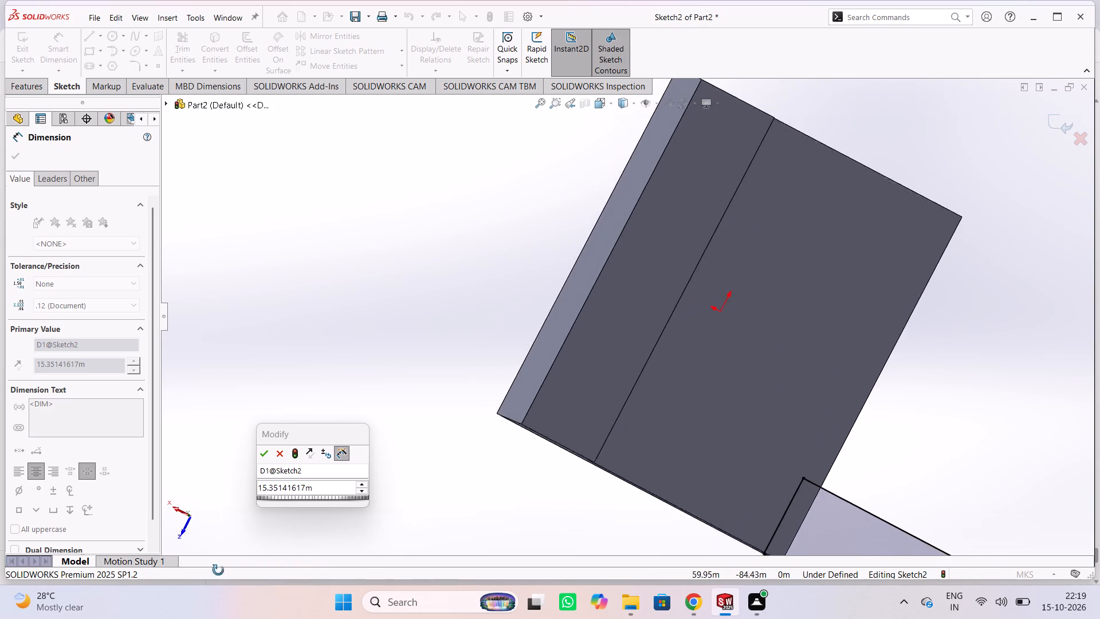
pyautogui.moveTo(218, 570); pyautogui.dragTo(197, 431, button='middle')
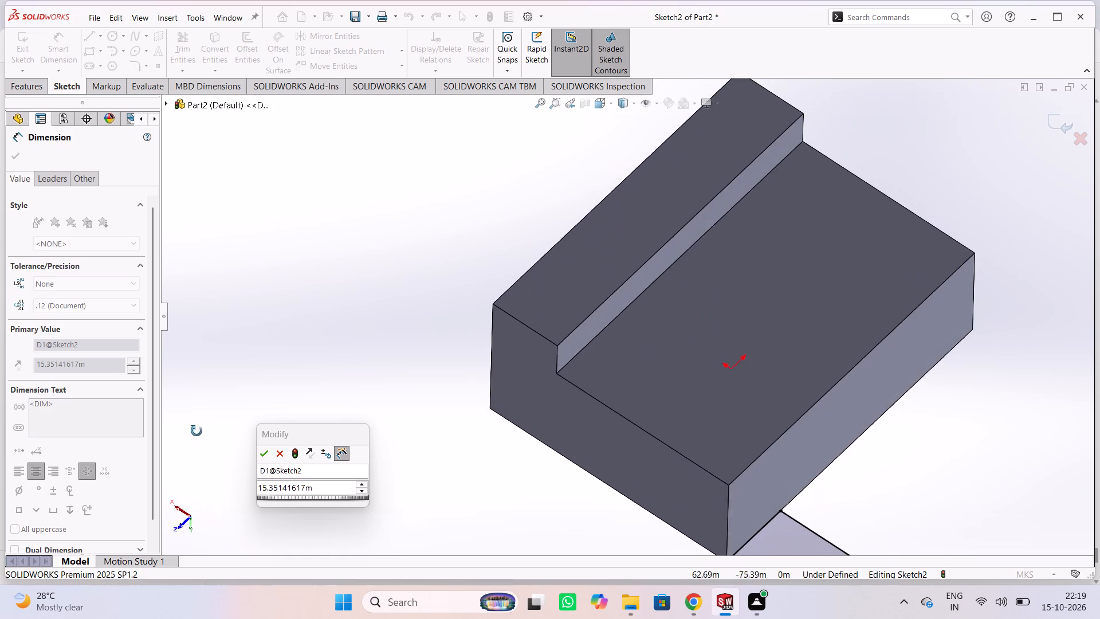
pyautogui.moveTo(197, 431); pyautogui.dragTo(197, 426, button='middle')
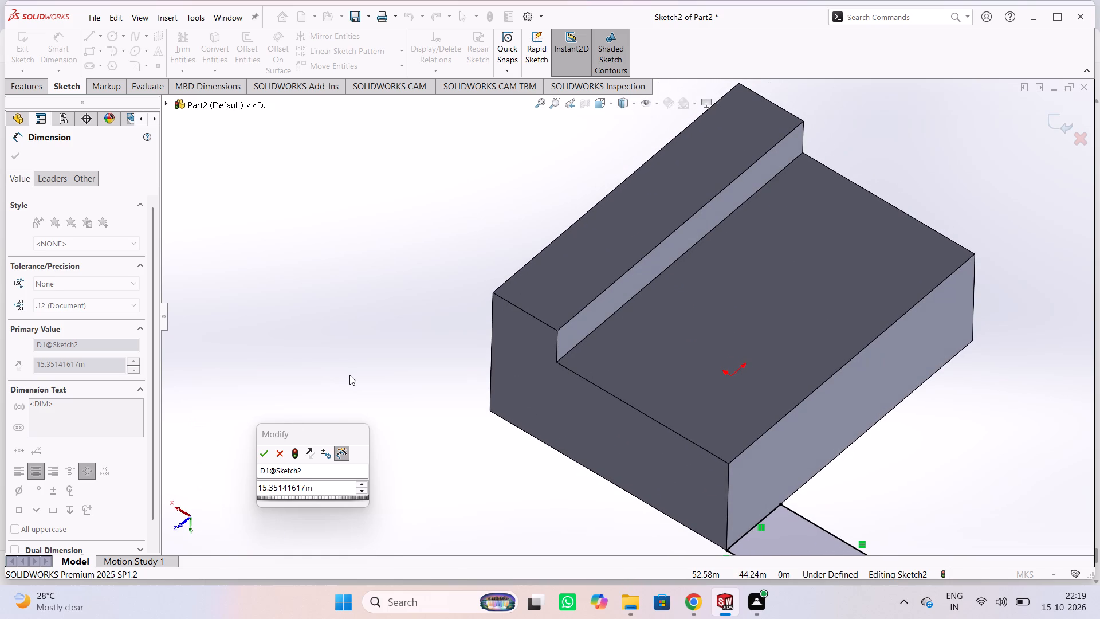
pyautogui.hotkey('ctrl', '5')
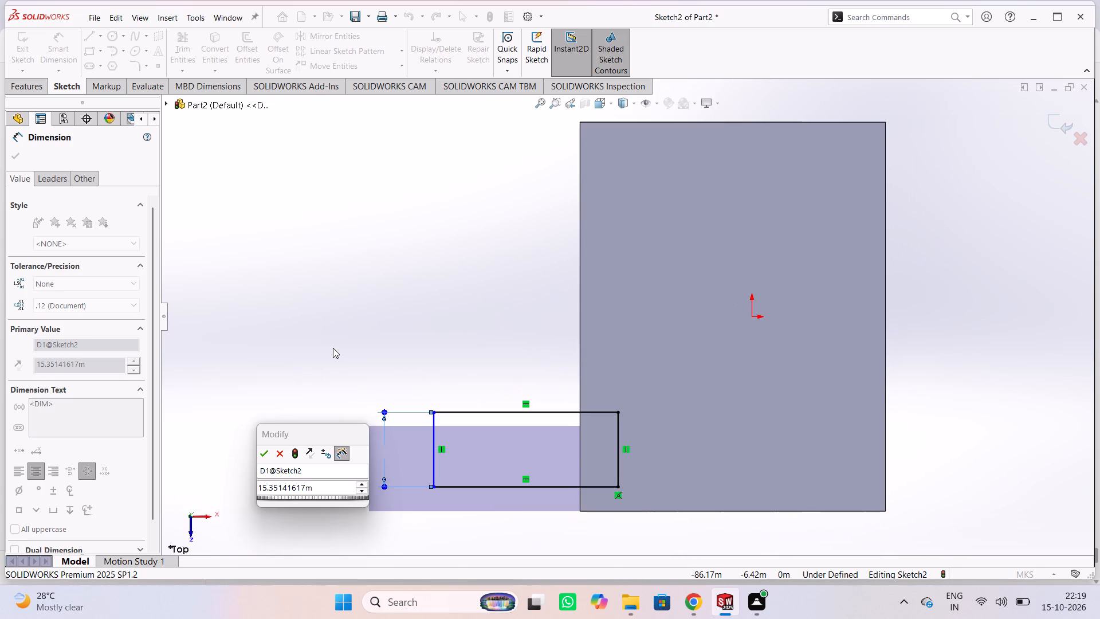
pyautogui.moveTo(333, 348); pyautogui.dragTo(357, 362, button='middle')
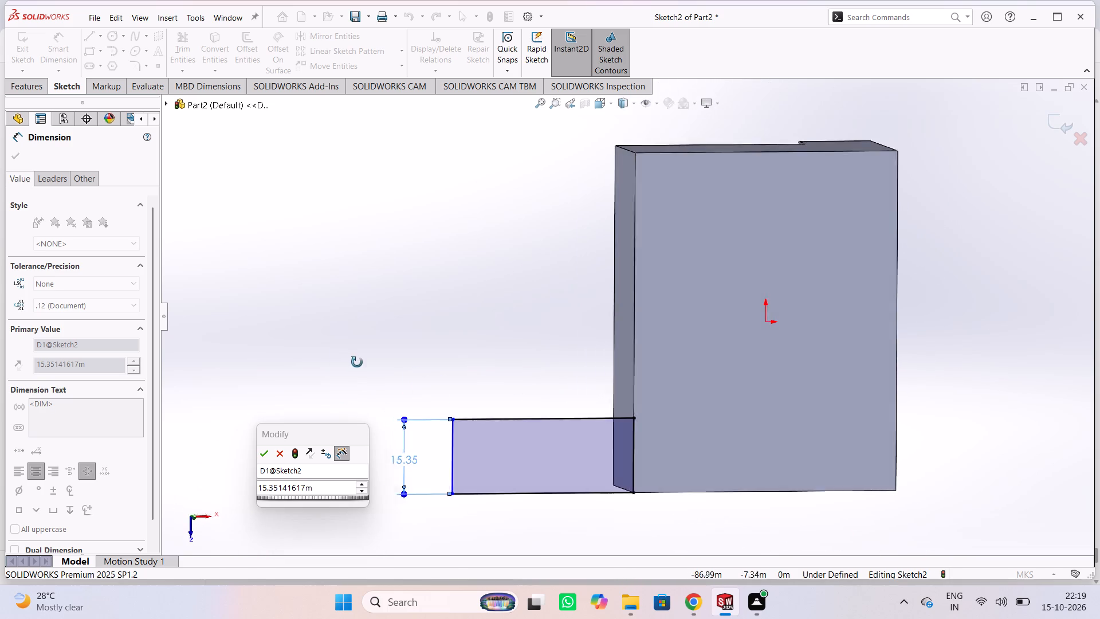
pyautogui.moveTo(357, 362); pyautogui.dragTo(386, 344, button='middle')
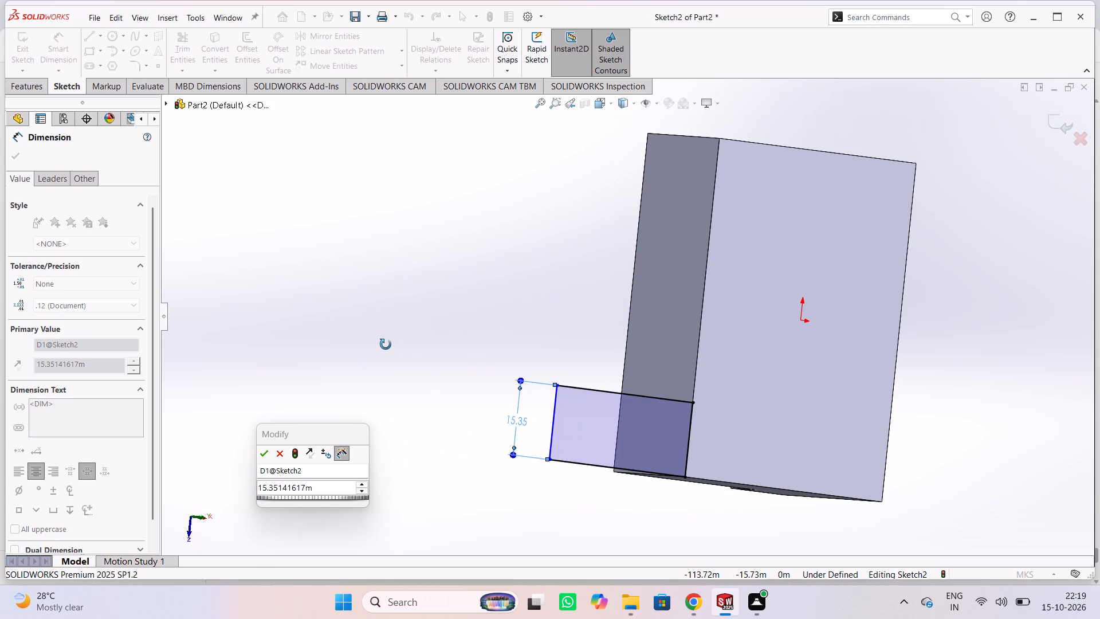
pyautogui.moveTo(386, 344); pyautogui.dragTo(387, 323, button='middle')
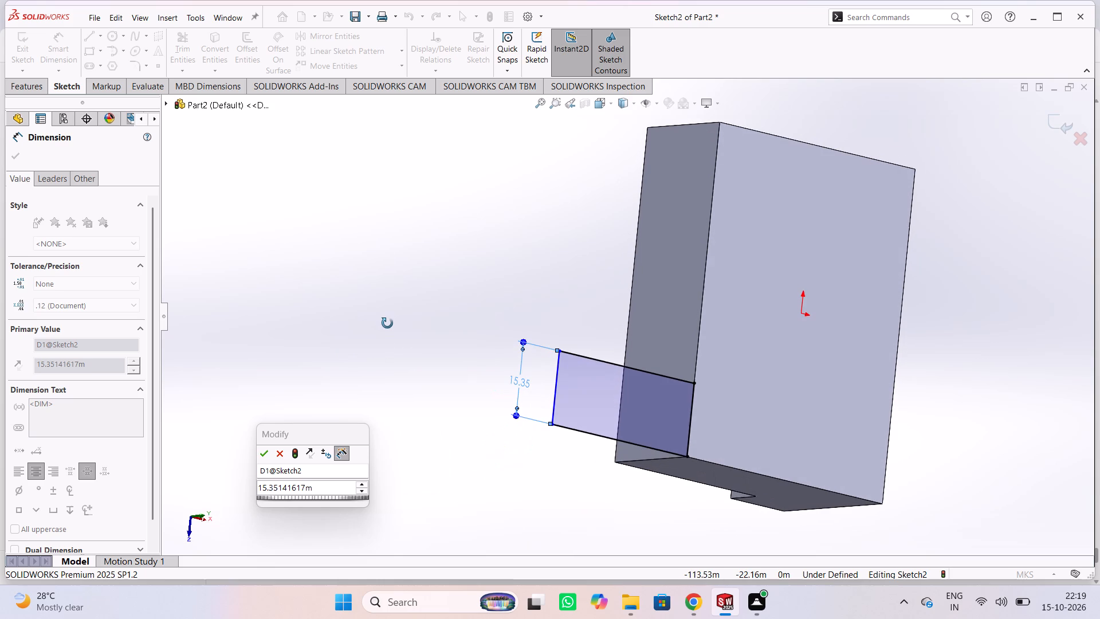
pyautogui.moveTo(387, 323); pyautogui.dragTo(275, 352, button='middle')
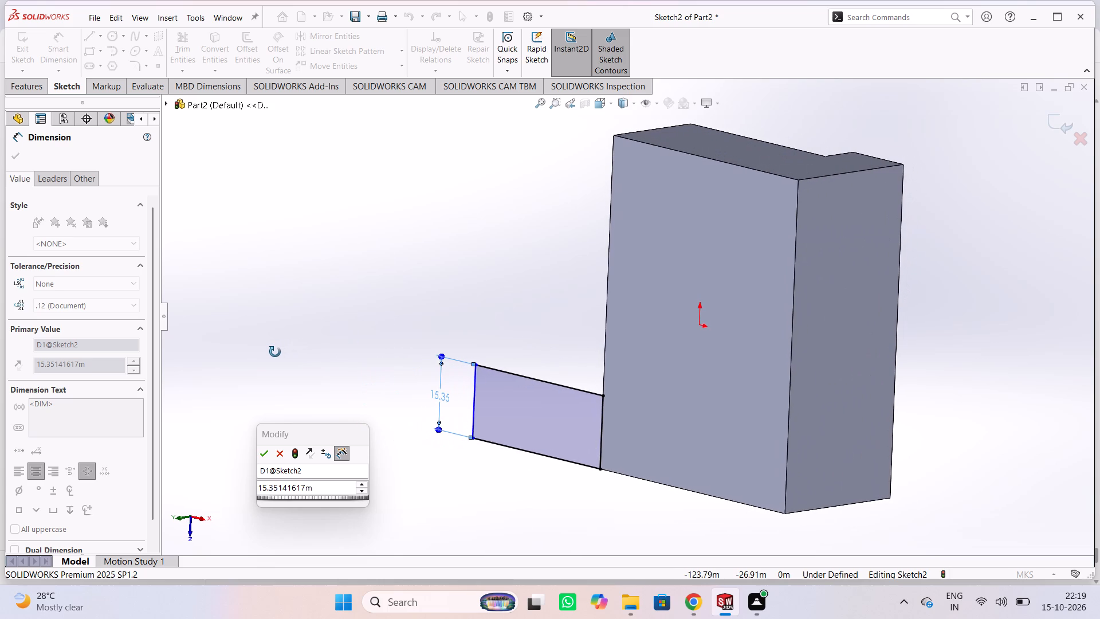
pyautogui.moveTo(275, 352); pyautogui.dragTo(286, 325, button='middle')
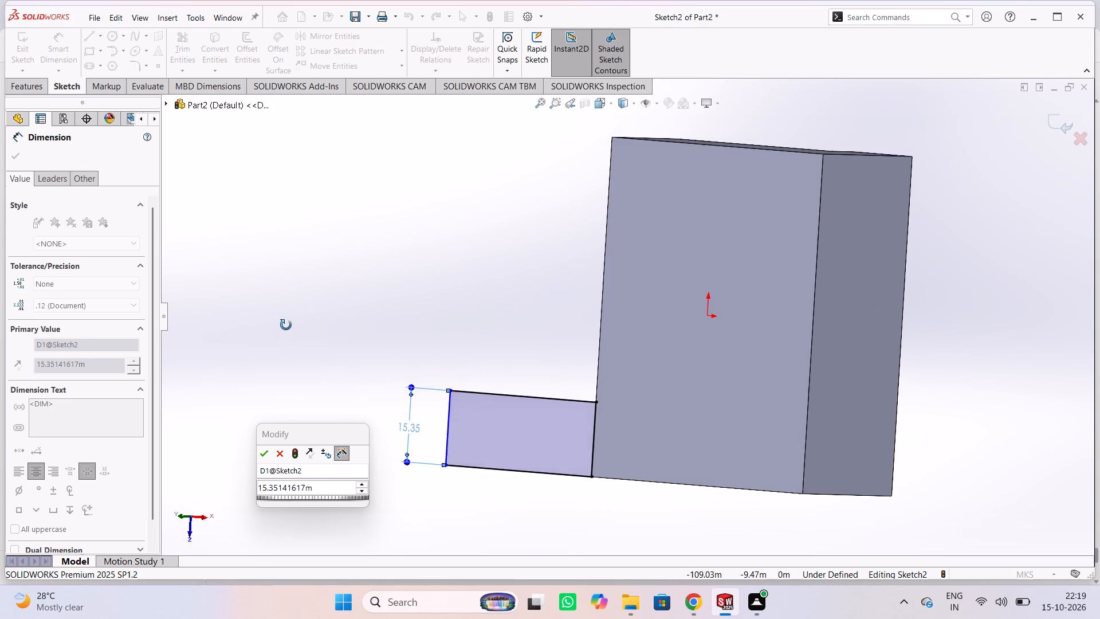
pyautogui.moveTo(286, 325); pyautogui.dragTo(281, 339, button='middle')
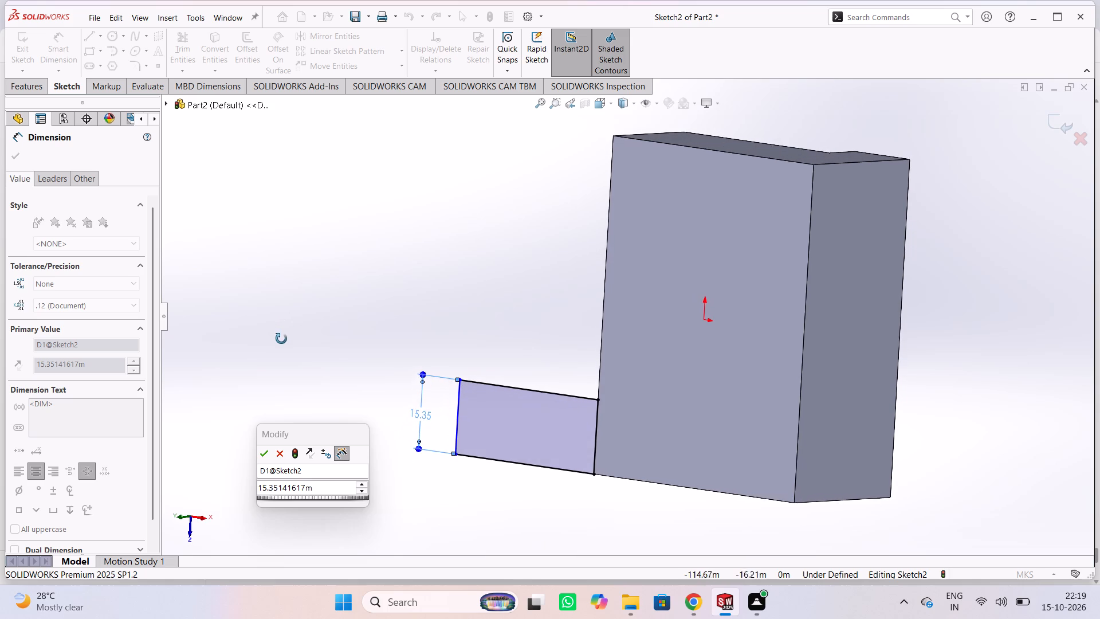
pyautogui.moveTo(281, 339); pyautogui.dragTo(316, 331, button='middle')
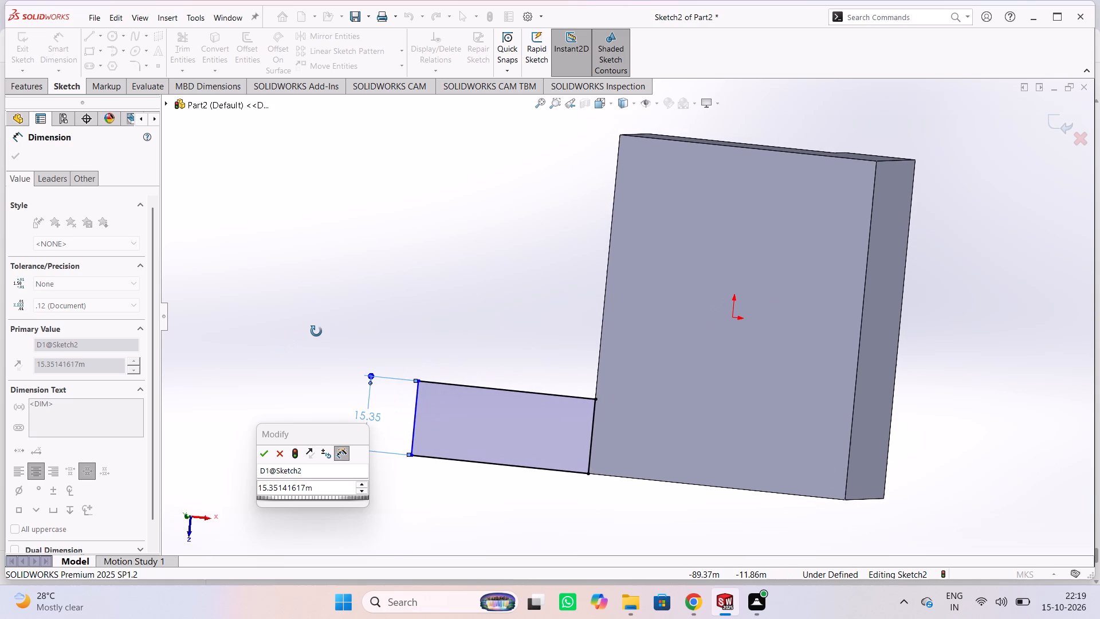
pyautogui.moveTo(316, 331); pyautogui.dragTo(316, 350, button='middle')
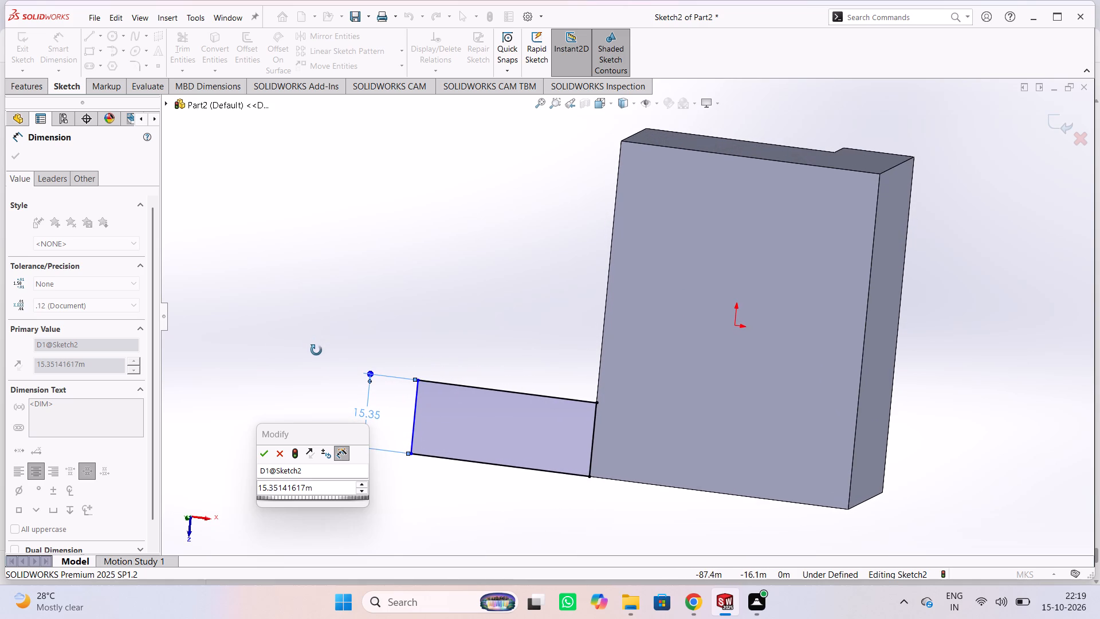
# Set the dimension on the outer short side of the rectangle beside the block to 25 m.
pyautogui.moveTo(316, 350); pyautogui.dragTo(253, 330, button='middle')
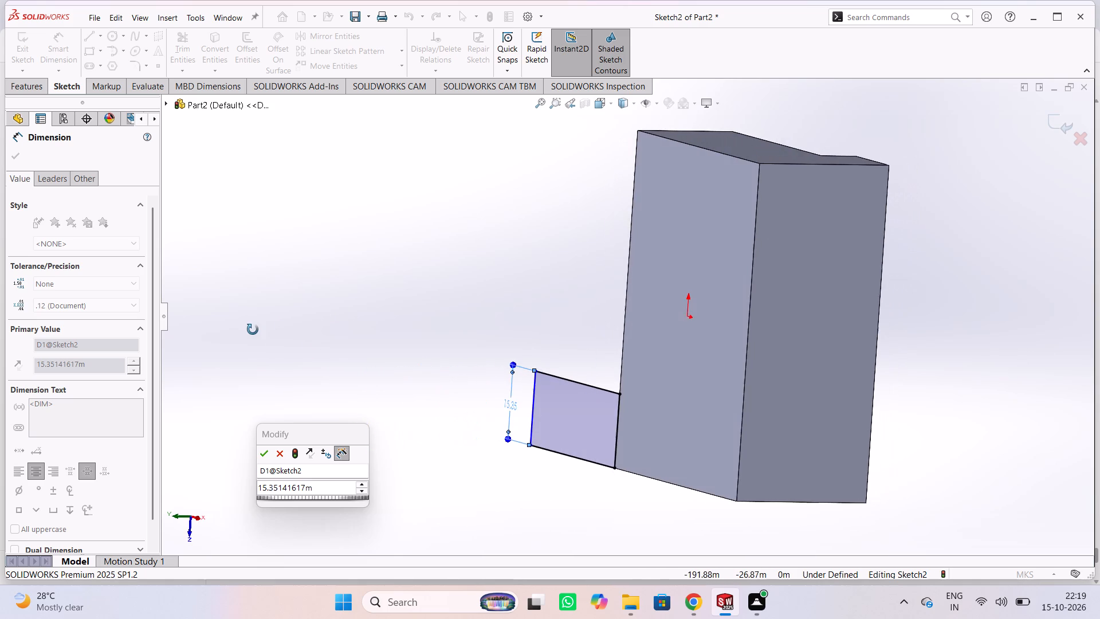
pyautogui.moveTo(253, 330); pyautogui.dragTo(329, 334, button='middle')
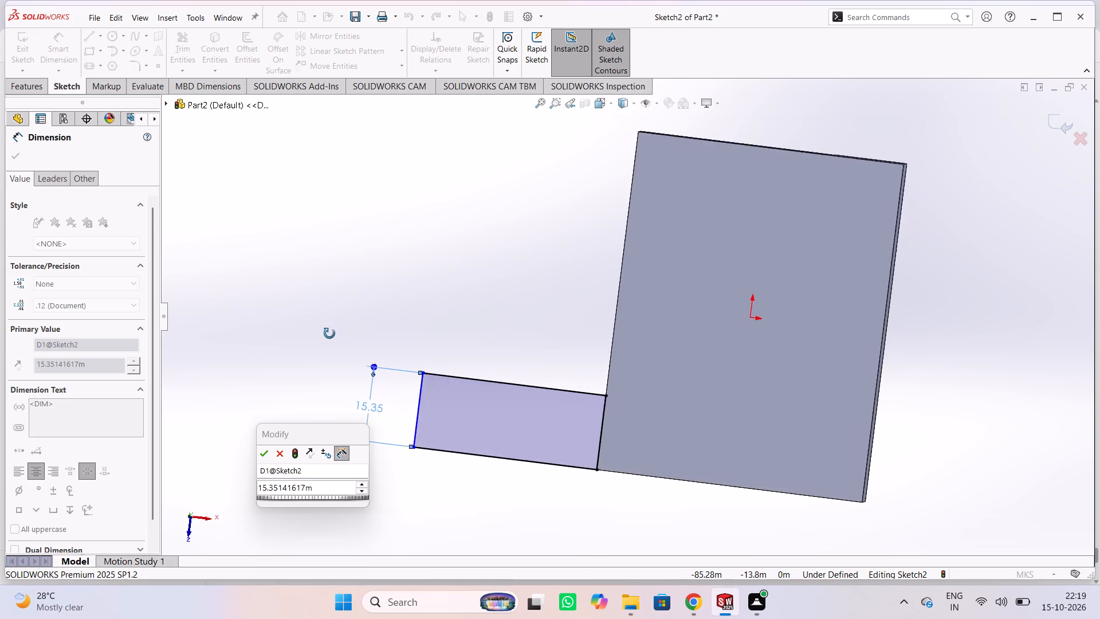
pyautogui.moveTo(329, 334); pyautogui.dragTo(289, 329, button='middle')
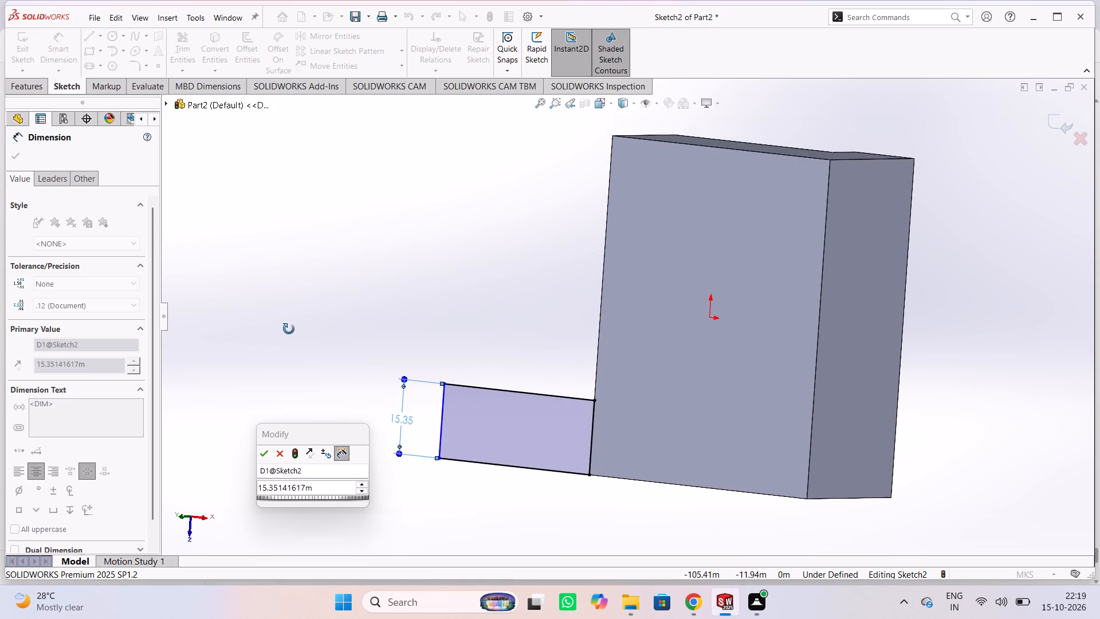
pyautogui.moveTo(289, 329); pyautogui.dragTo(260, 333, button='middle')
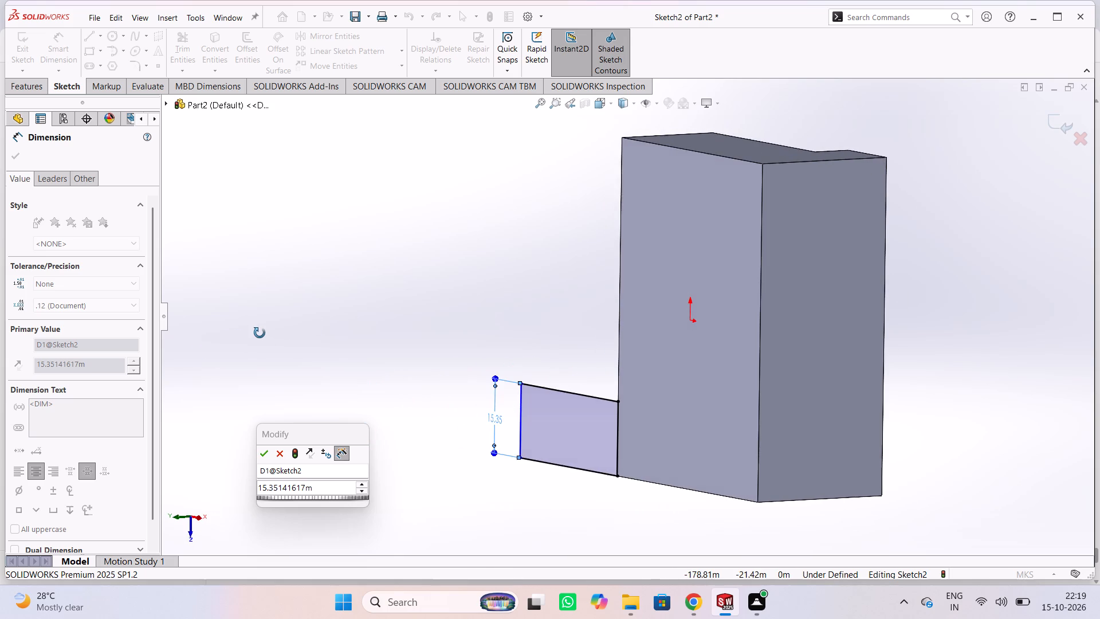
pyautogui.moveTo(260, 333); pyautogui.dragTo(8, 388, button='middle')
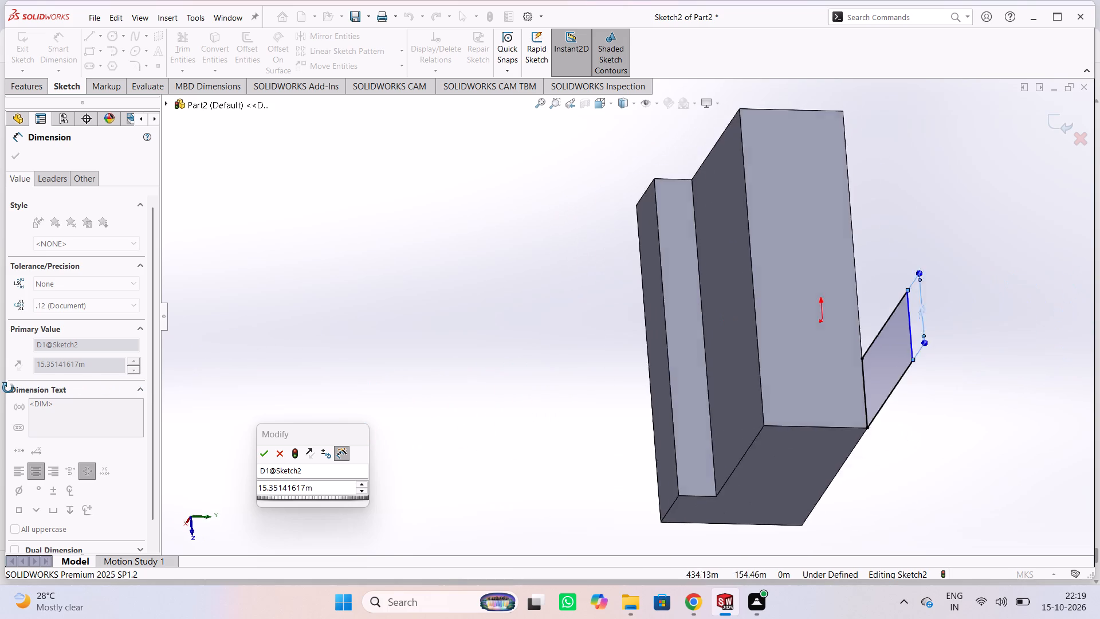
pyautogui.moveTo(8, 388); pyautogui.dragTo(187, 383, button='middle')
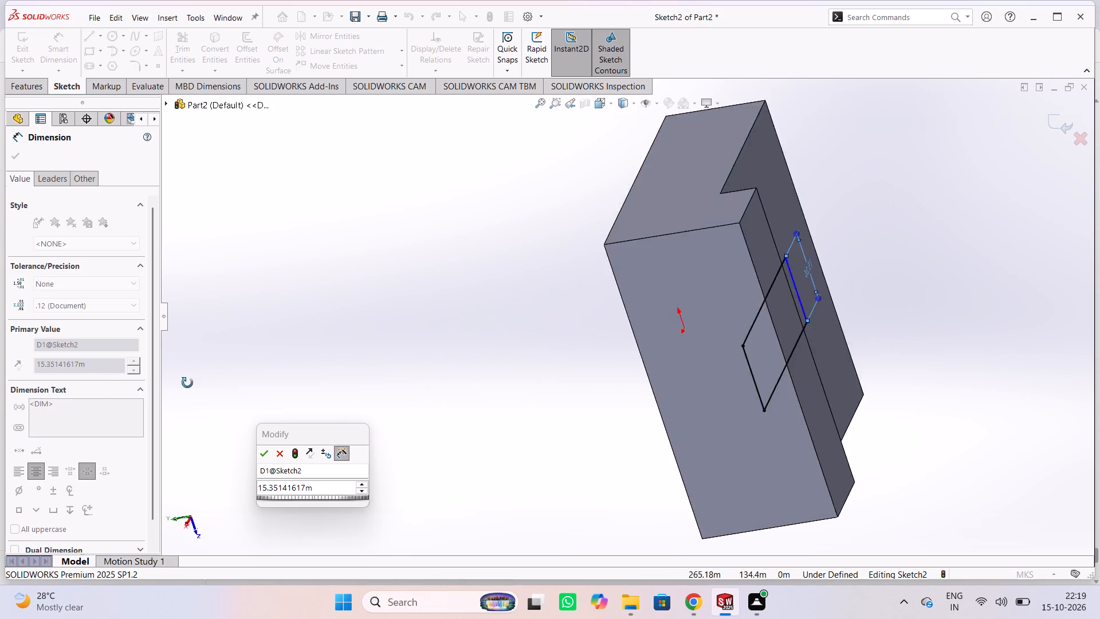
pyautogui.moveTo(187, 383); pyautogui.dragTo(278, 367, button='middle')
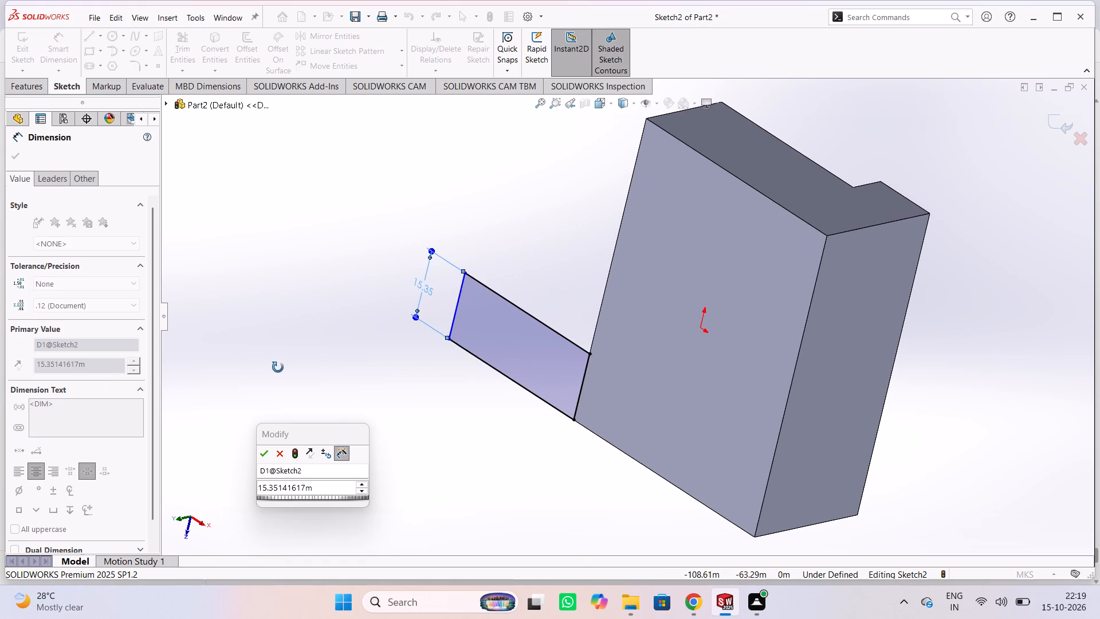
pyautogui.moveTo(278, 367); pyautogui.dragTo(257, 361, button='middle')
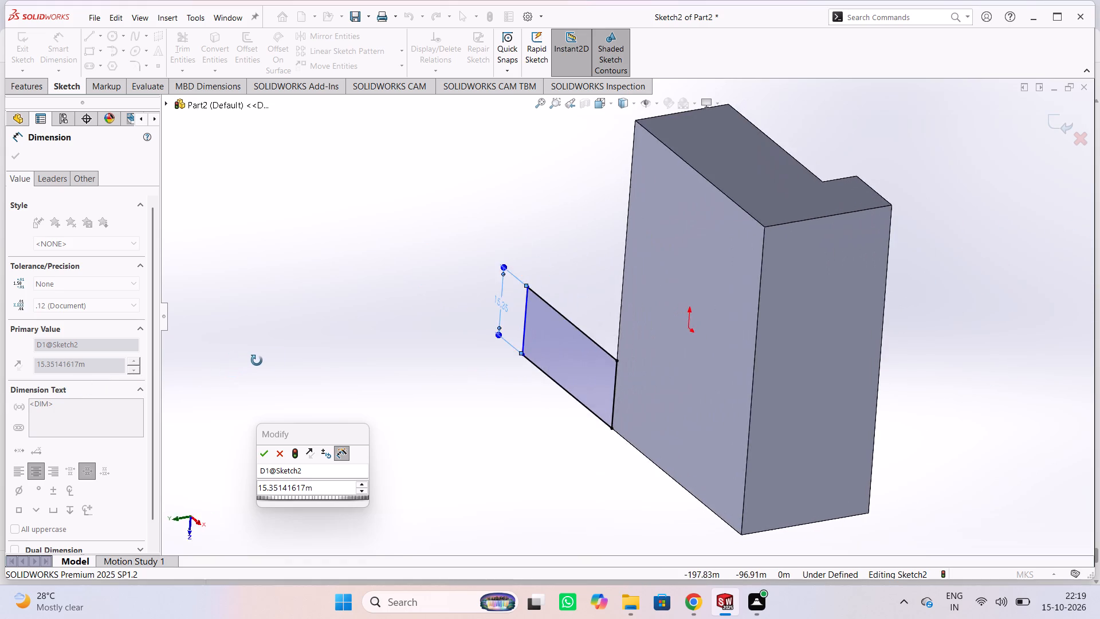
pyautogui.moveTo(257, 361); pyautogui.dragTo(387, 347, button='middle')
pyautogui.scroll(1, 387, 347)
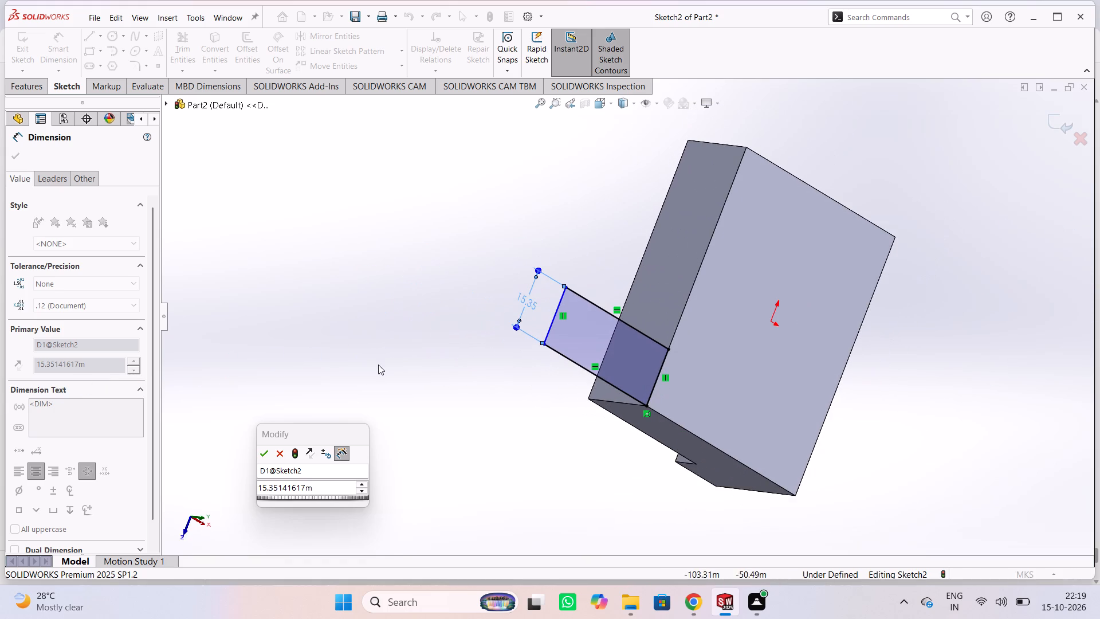
pyautogui.click(320, 488)
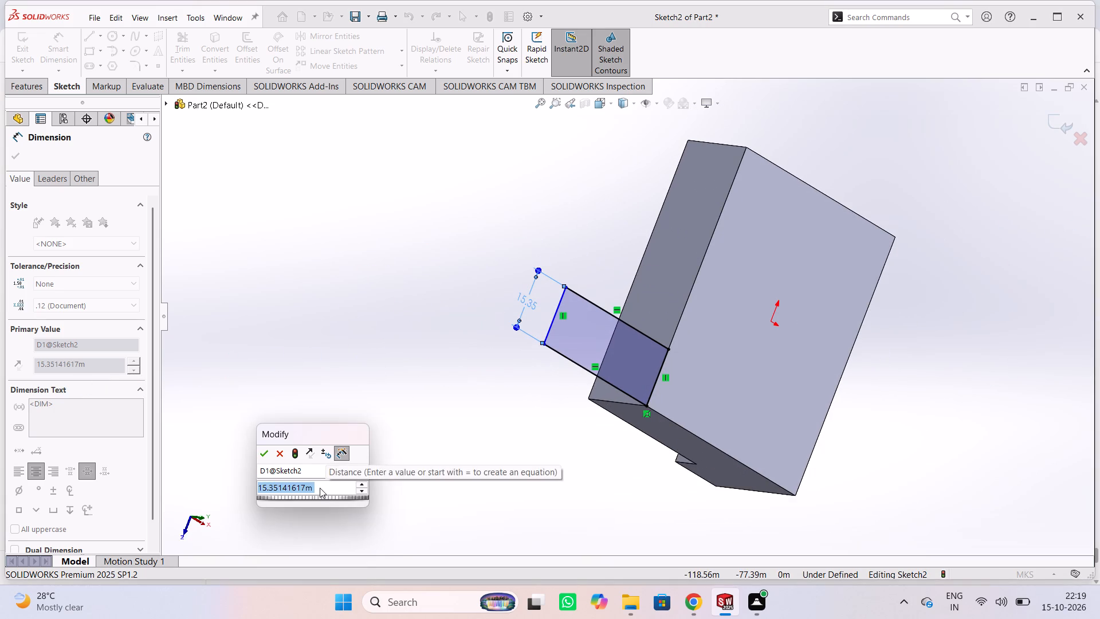
pyautogui.write('25')
pyautogui.press('Return')
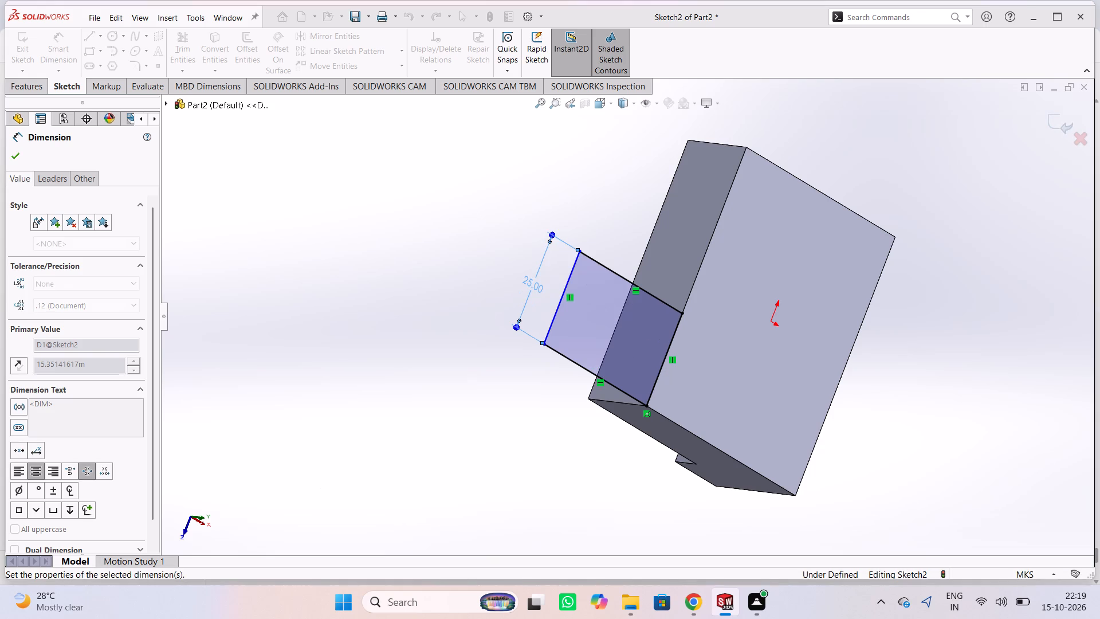
pyautogui.click(333, 383)
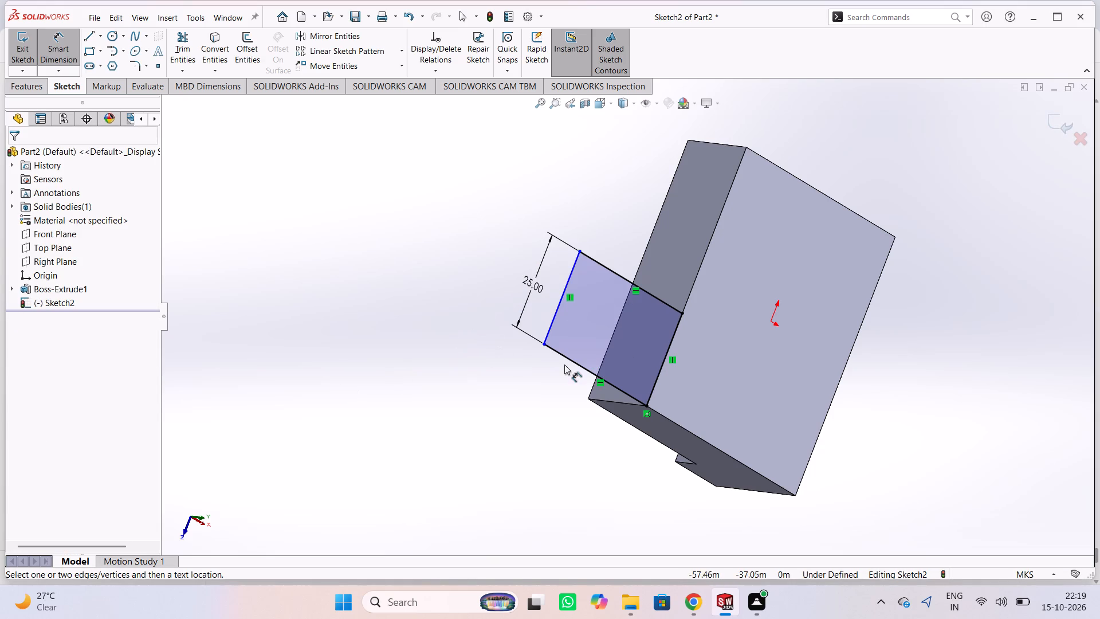
# Dimension the rectangle's long side that runs outward from the block's corner and set it to 50 m.
pyautogui.click(570, 362)
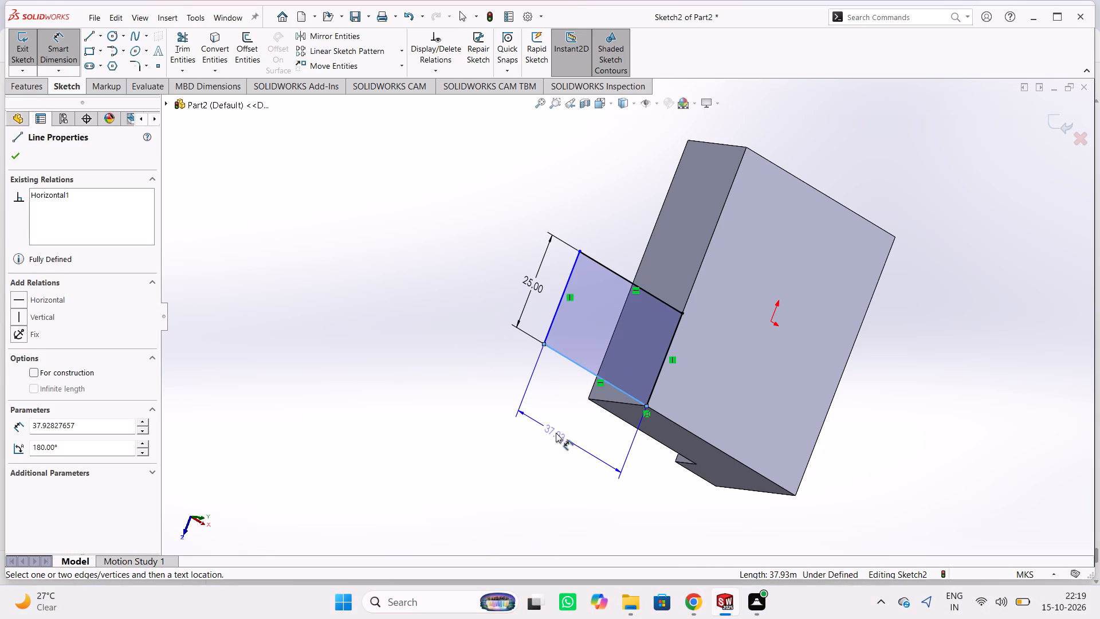
pyautogui.click(556, 430)
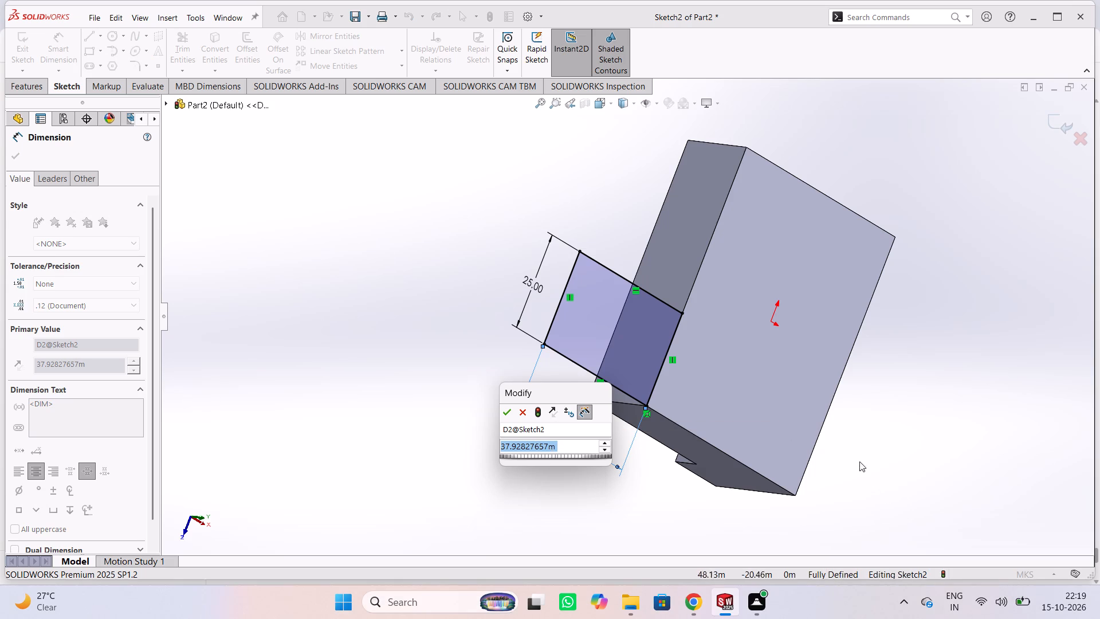
pyautogui.moveTo(380, 327); pyautogui.dragTo(384, 365, button='middle')
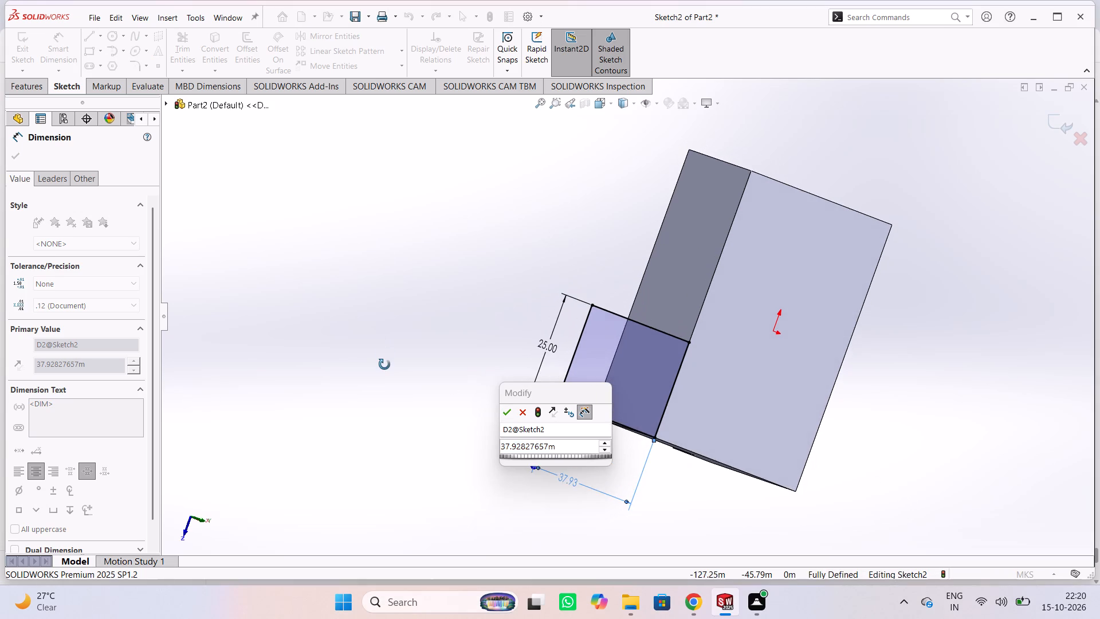
pyautogui.moveTo(384, 365); pyautogui.dragTo(361, 334, button='middle')
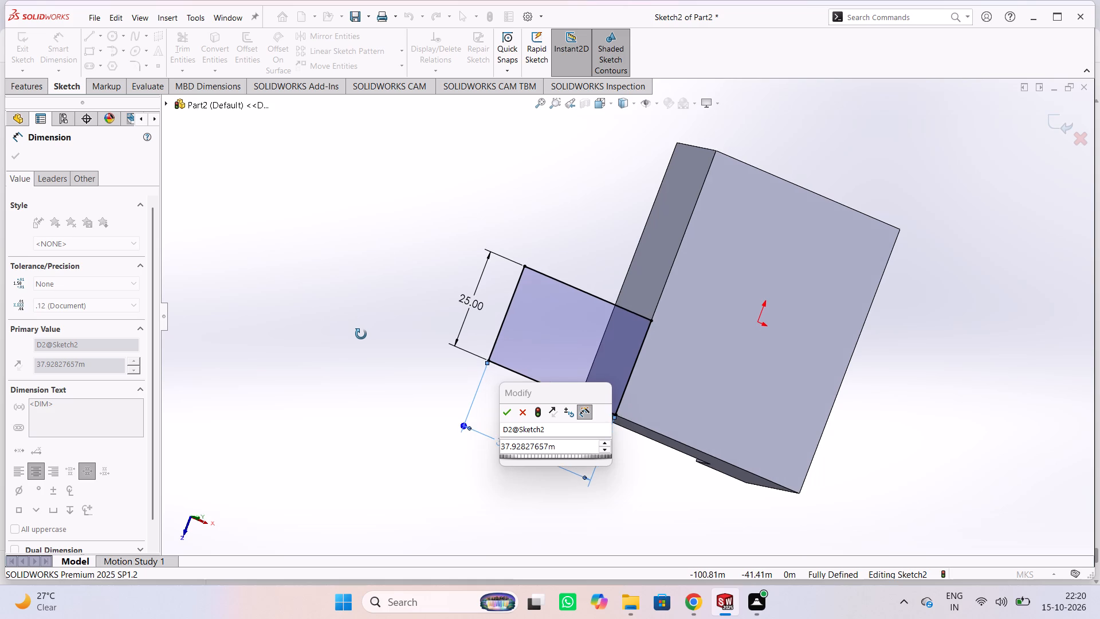
pyautogui.moveTo(361, 334); pyautogui.dragTo(299, 333, button='middle')
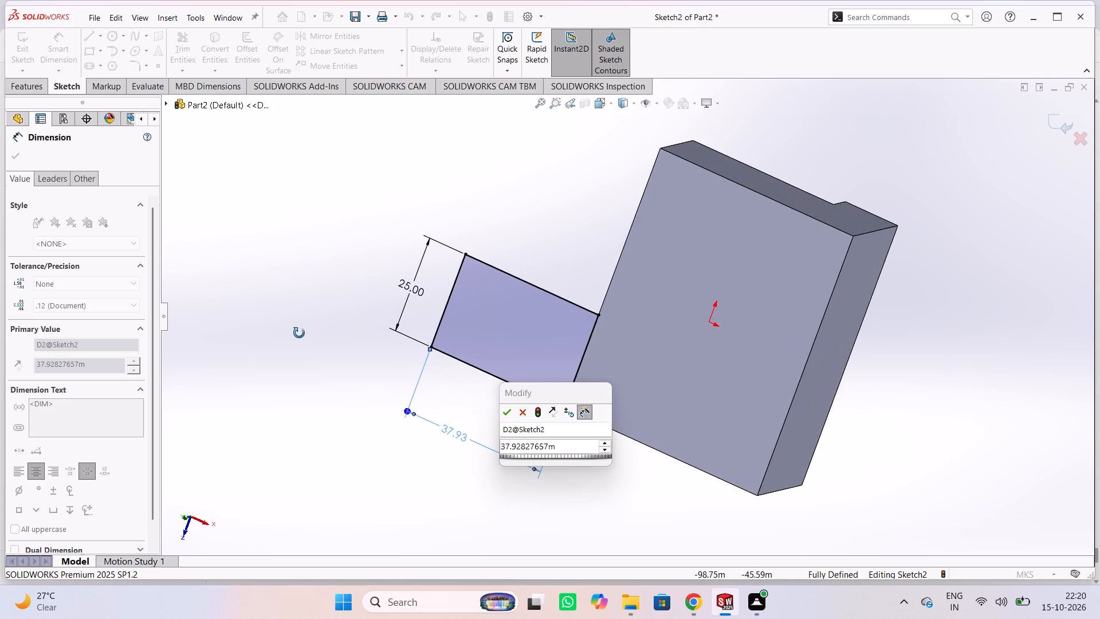
pyautogui.moveTo(299, 333); pyautogui.dragTo(281, 307, button='middle')
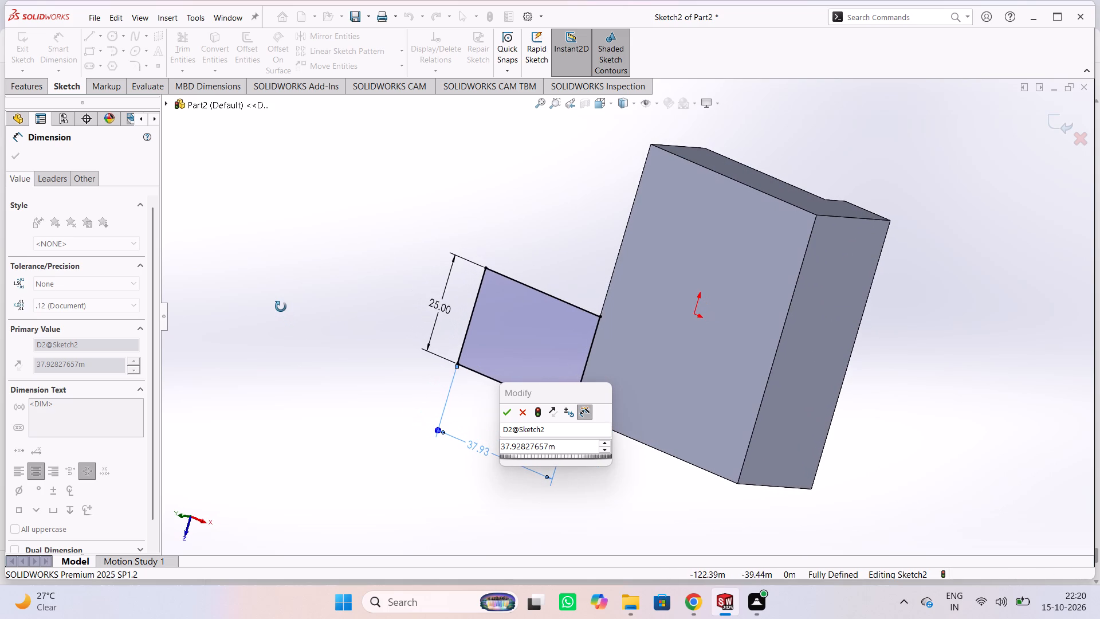
pyautogui.moveTo(281, 307); pyautogui.dragTo(266, 316, button='middle')
pyautogui.moveTo(266, 316); pyautogui.dragTo(256, 315, button='middle')
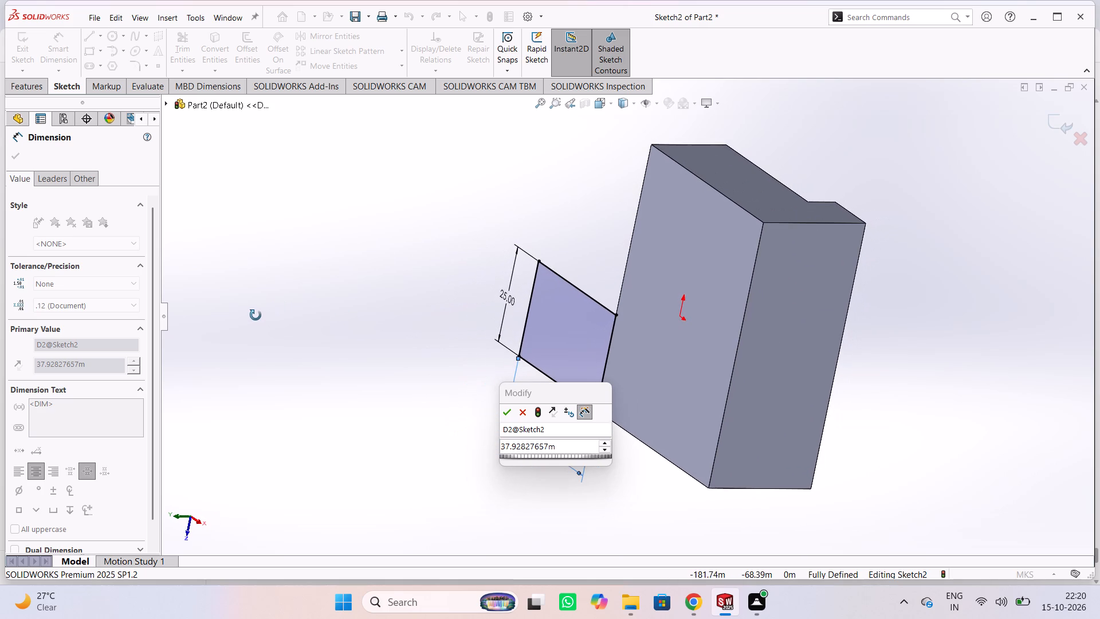
pyautogui.moveTo(256, 315); pyautogui.dragTo(241, 313, button='middle')
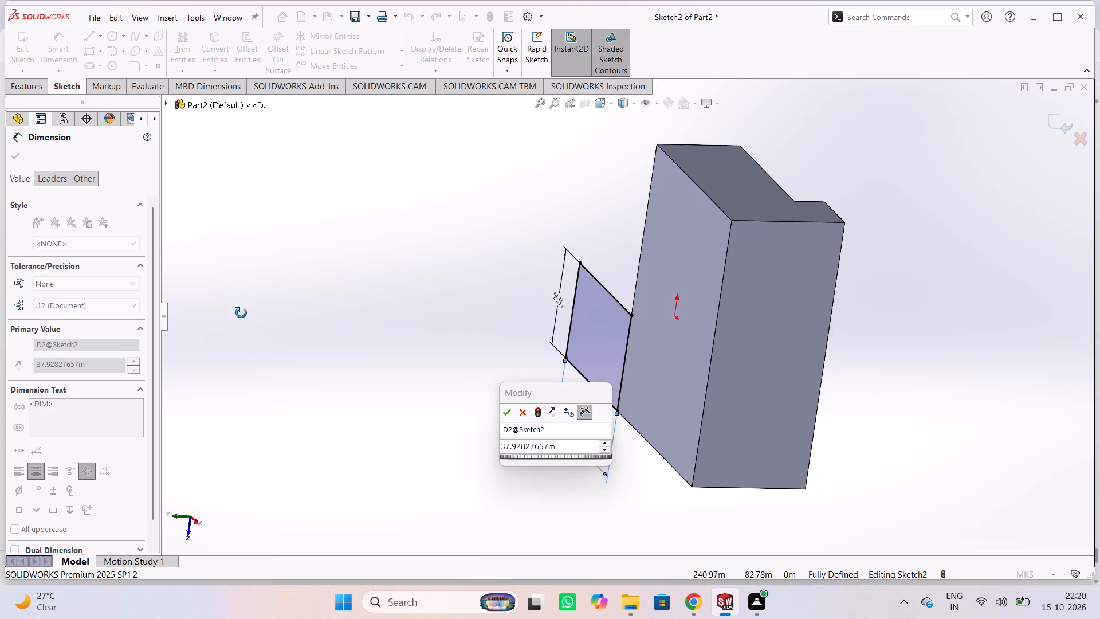
pyautogui.moveTo(241, 313); pyautogui.dragTo(229, 311, button='middle')
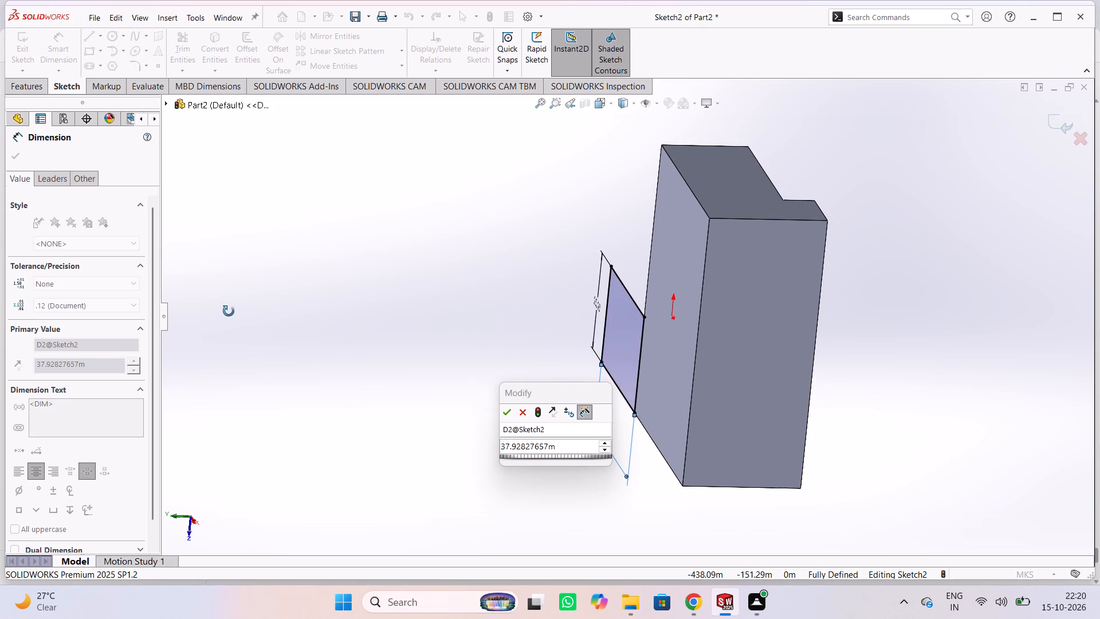
pyautogui.moveTo(229, 311); pyautogui.dragTo(217, 298, button='middle')
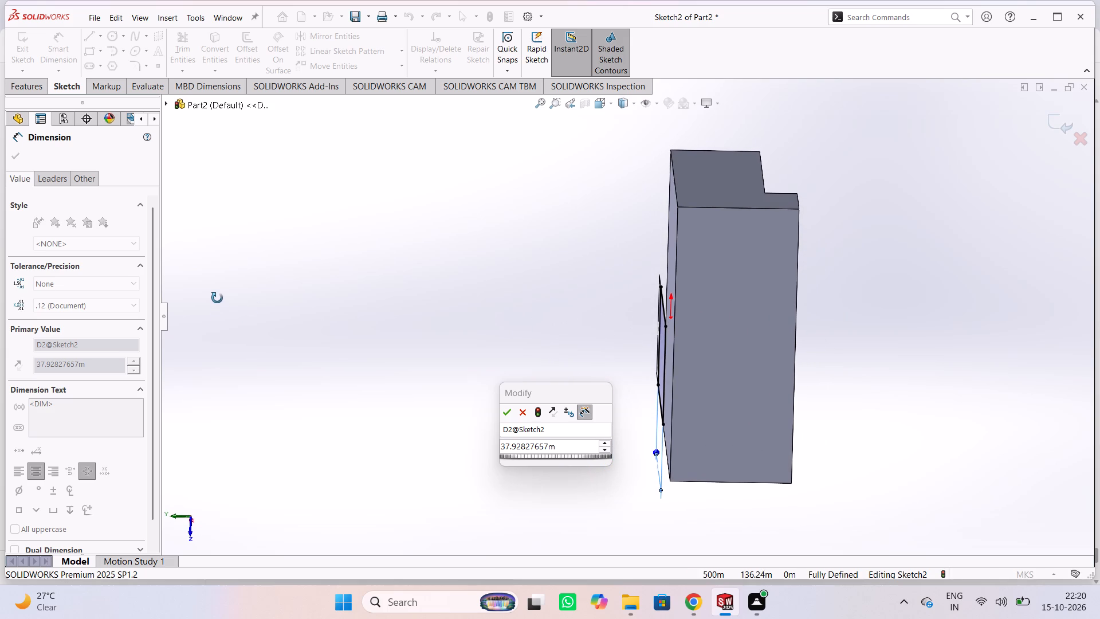
pyautogui.moveTo(217, 298); pyautogui.dragTo(203, 277, button='middle')
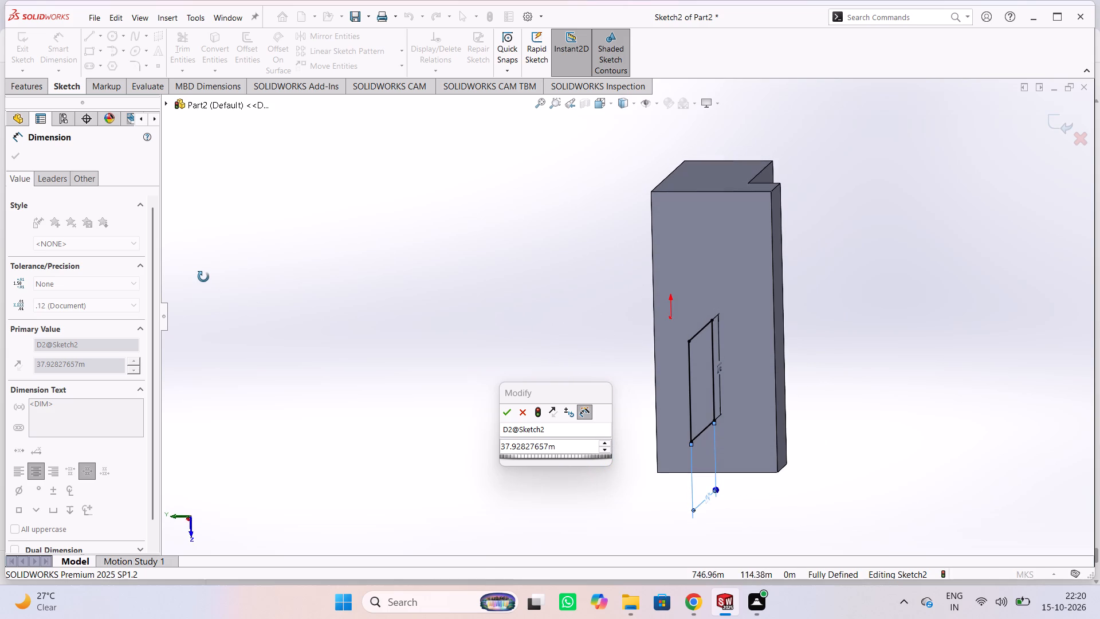
pyautogui.moveTo(203, 277); pyautogui.dragTo(175, 287, button='middle')
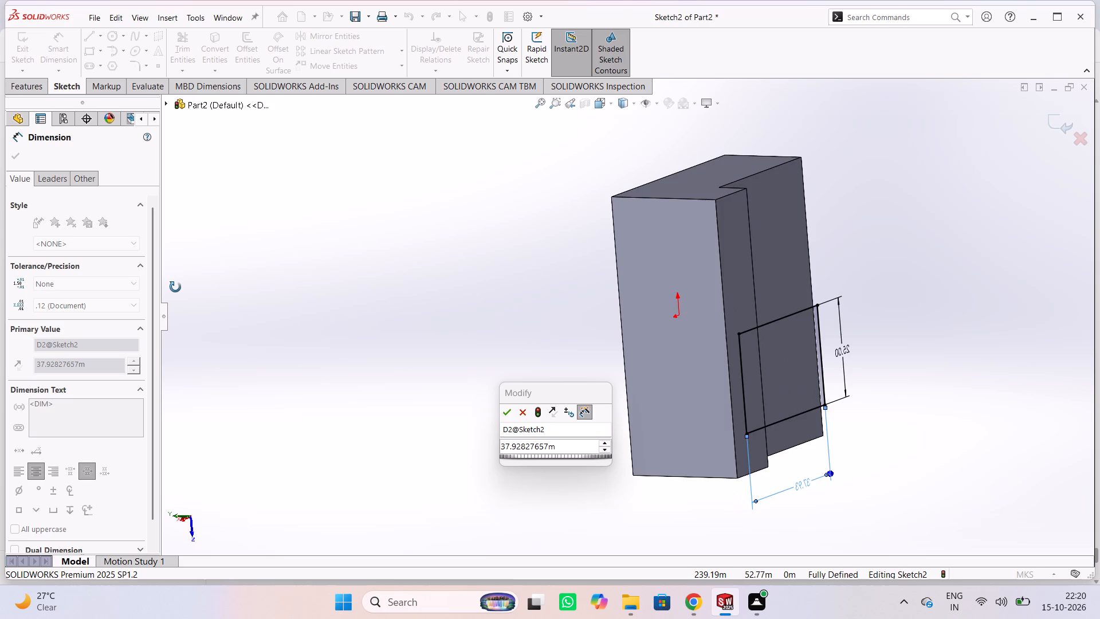
pyautogui.moveTo(175, 287); pyautogui.dragTo(150, 216, button='middle')
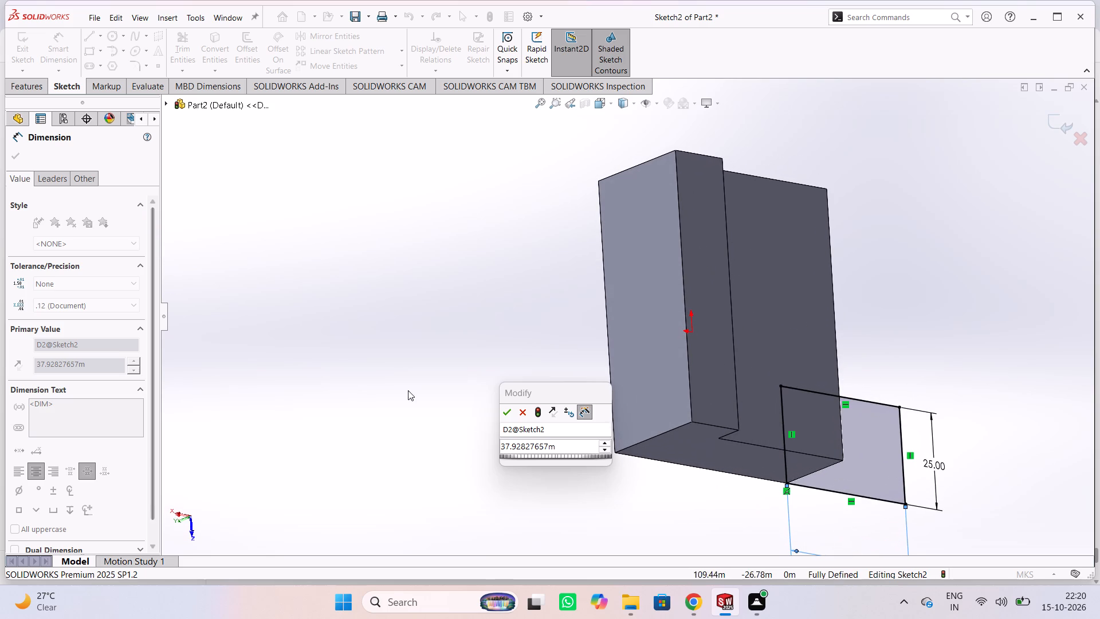
pyautogui.click(575, 445)
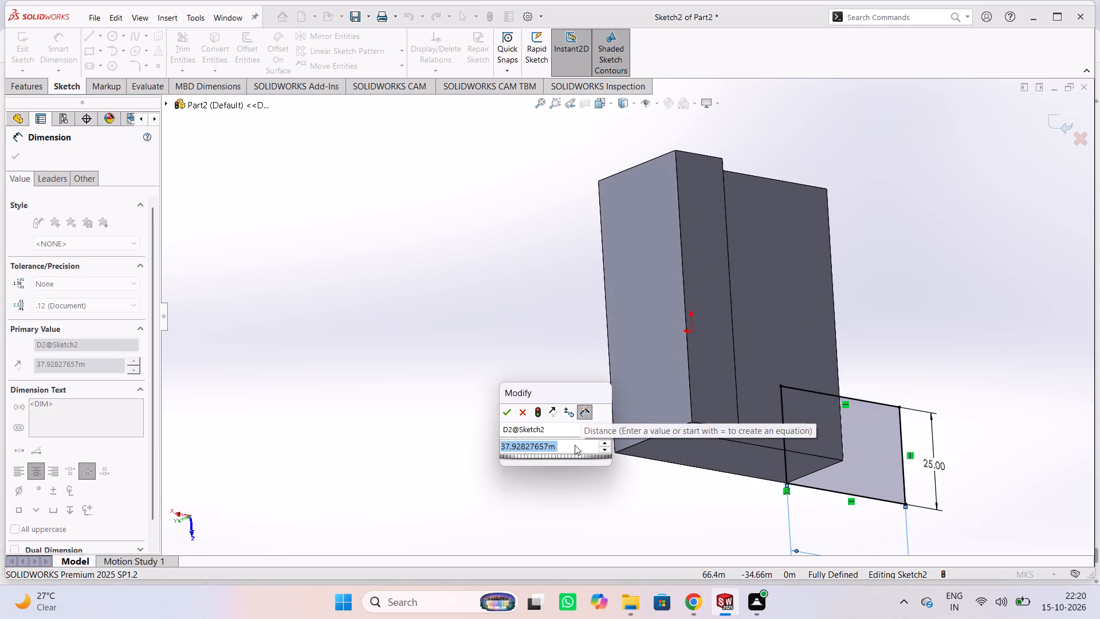
pyautogui.write('50')
pyautogui.press('Return')
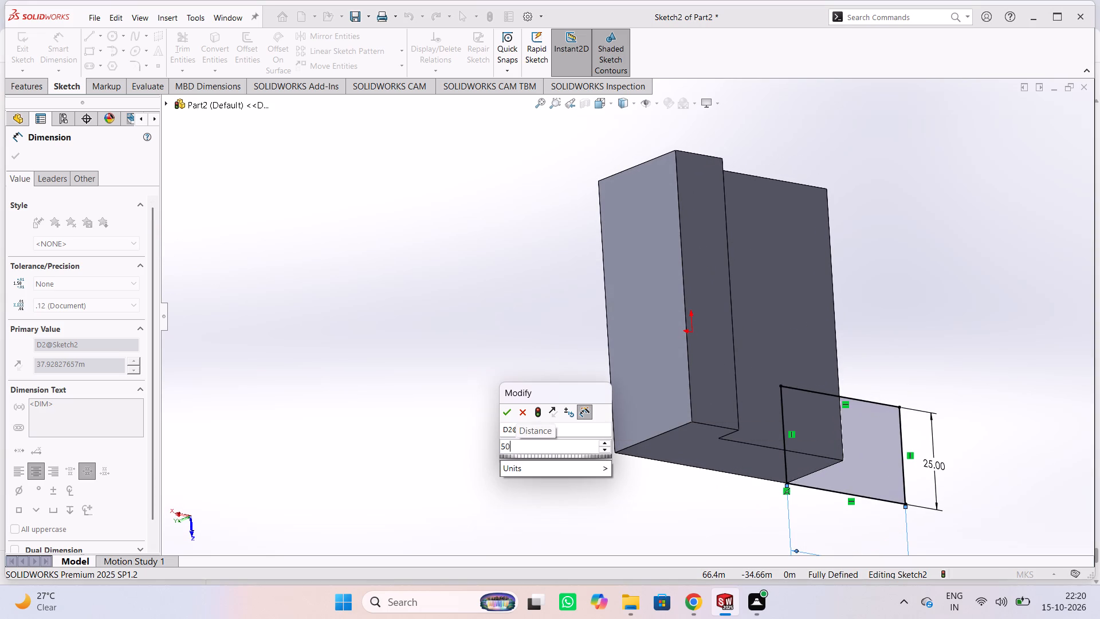
pyautogui.click(524, 385)
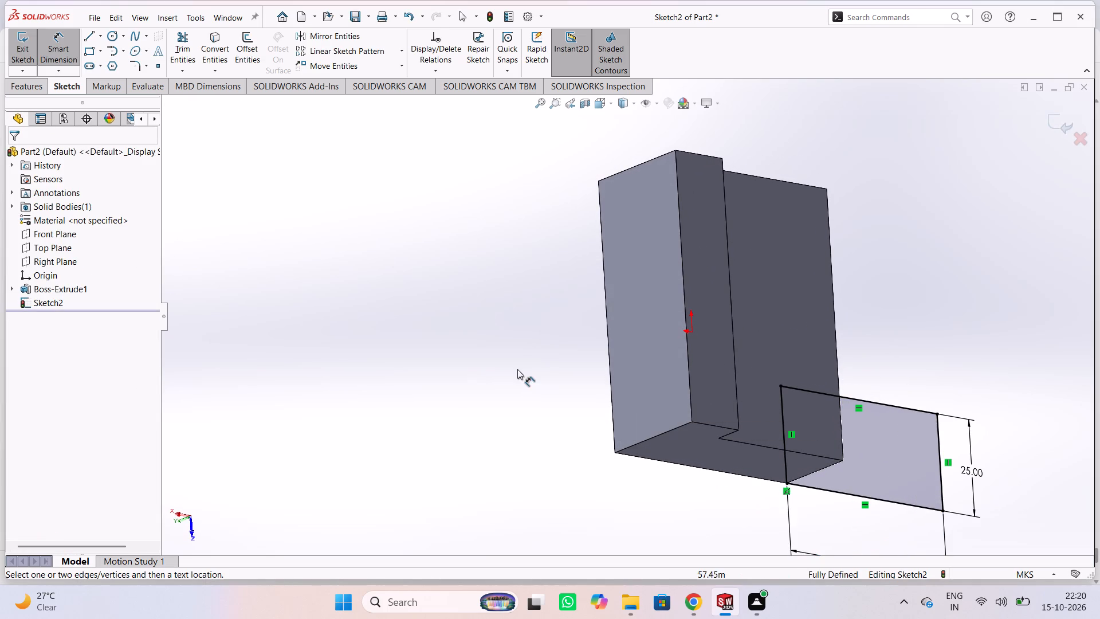
# Extrude the 50 by 25 m rectangle as a Blind boss 15 m deep, reversing the direction toward the block's notched side.
pyautogui.moveTo(517, 369); pyautogui.dragTo(274, 326, button='middle')
pyautogui.scroll(1, 494, 378)
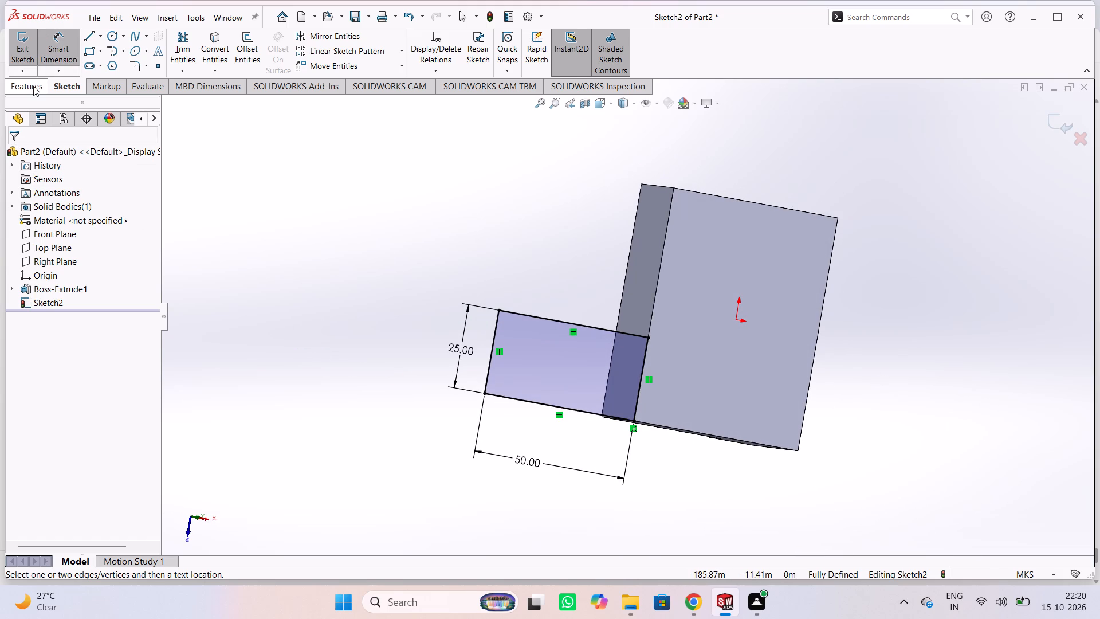
pyautogui.click(33, 86)
pyautogui.click(35, 44)
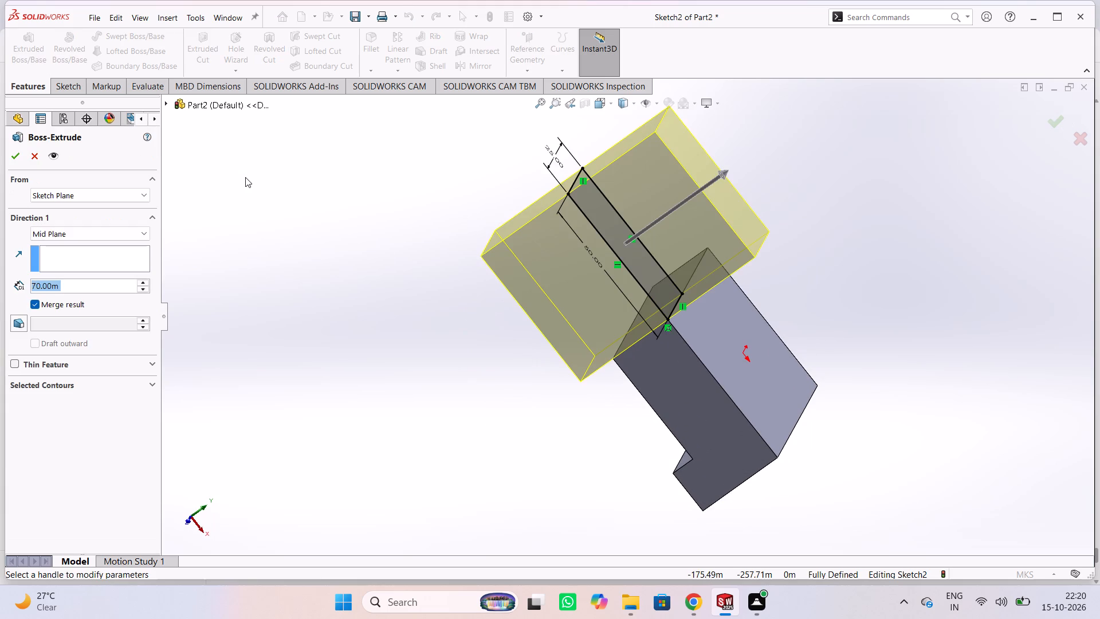
pyautogui.click(116, 237)
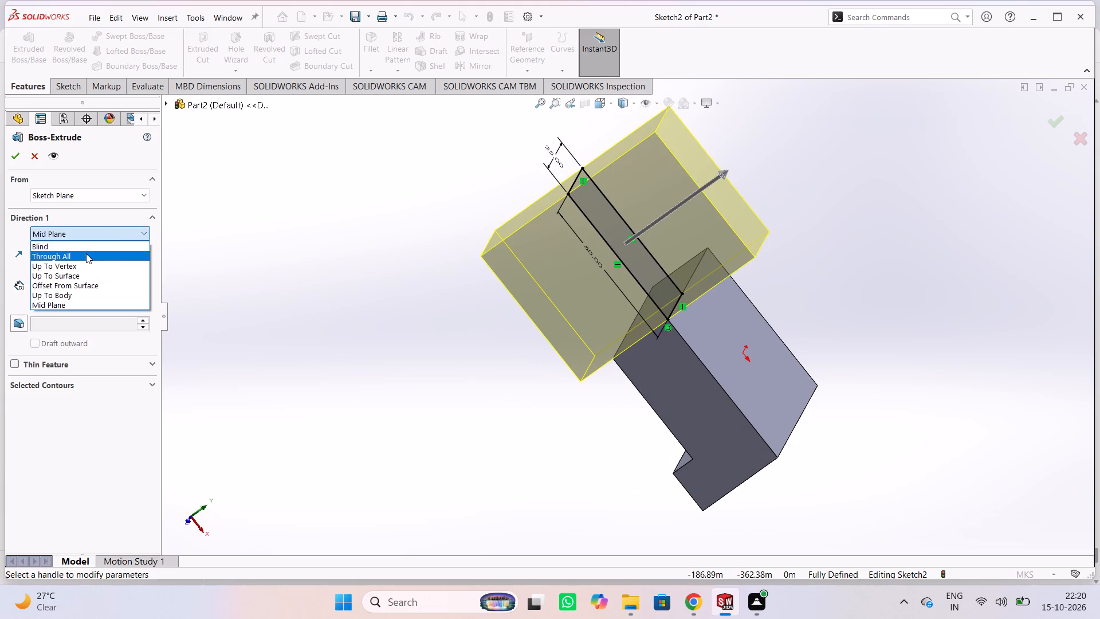
pyautogui.click(81, 245)
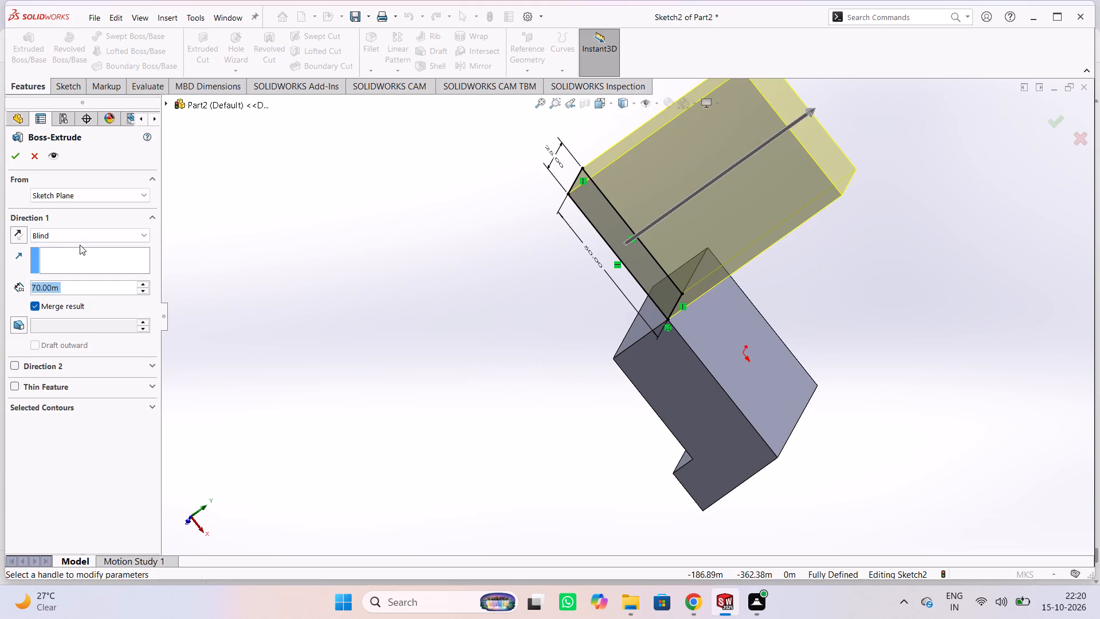
pyautogui.click(20, 236)
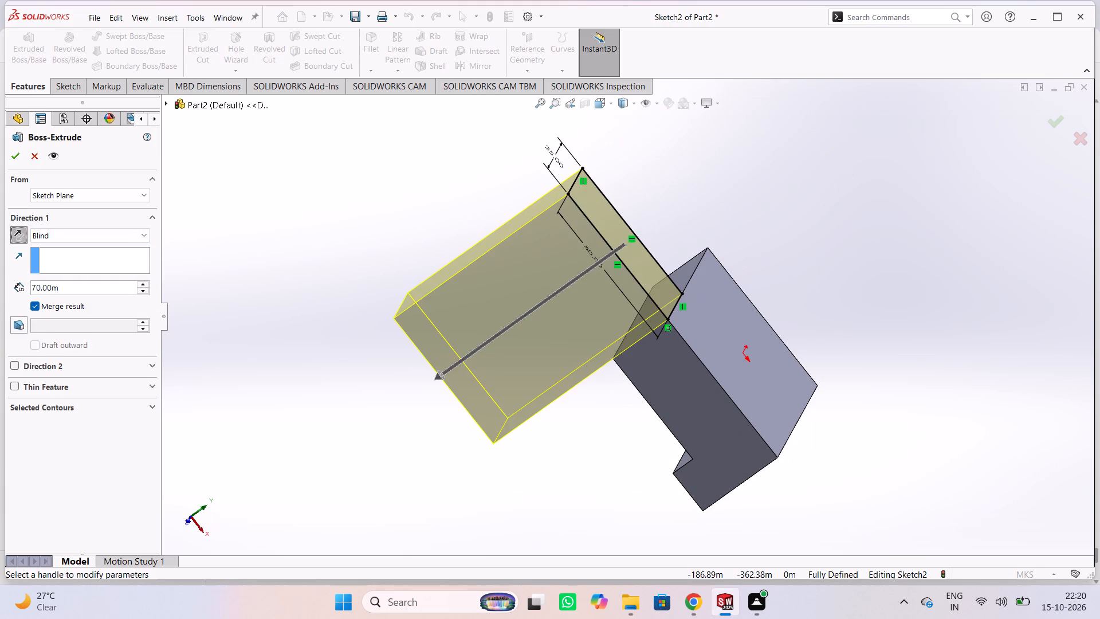
pyautogui.click(78, 293)
pyautogui.click(78, 292)
pyautogui.write('15')
pyautogui.press('Return')
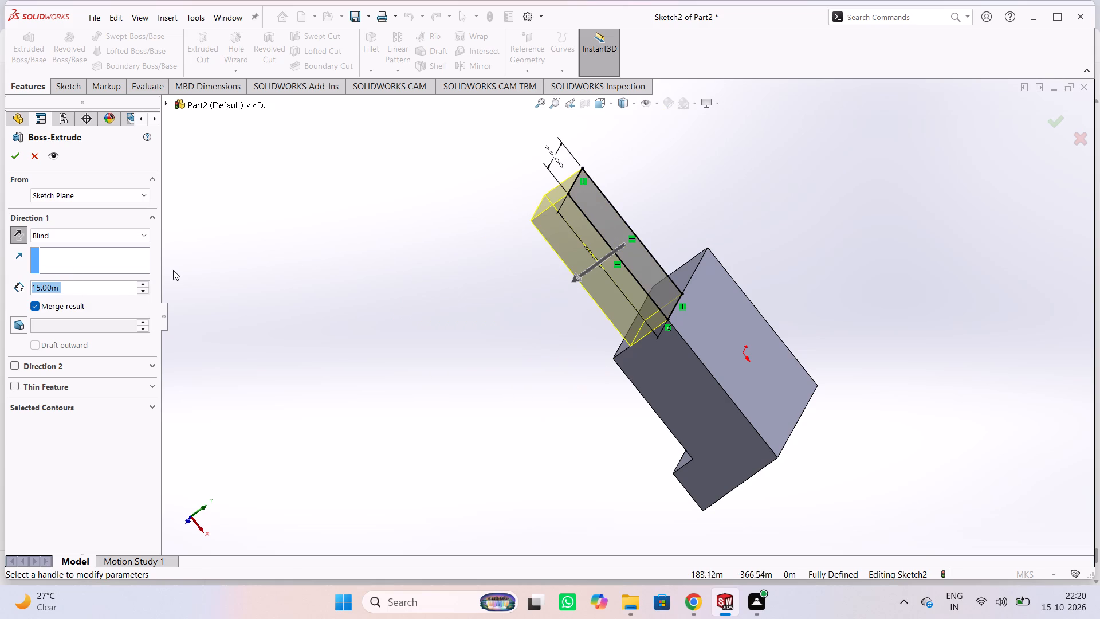
pyautogui.click(178, 269)
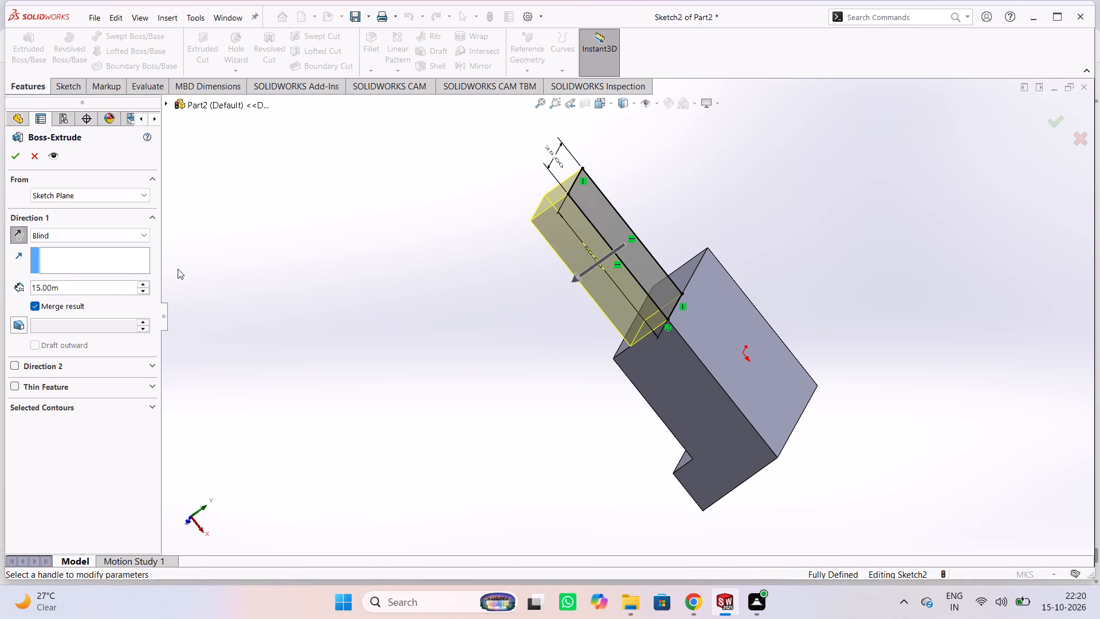
pyautogui.click(18, 155)
pyautogui.click(317, 236)
# Start a sketch on the large L-shaped face and draw a corner rectangle about 12.17 by 25 m at the side boss's outer end.
pyautogui.moveTo(289, 248); pyautogui.dragTo(265, 346, button='middle')
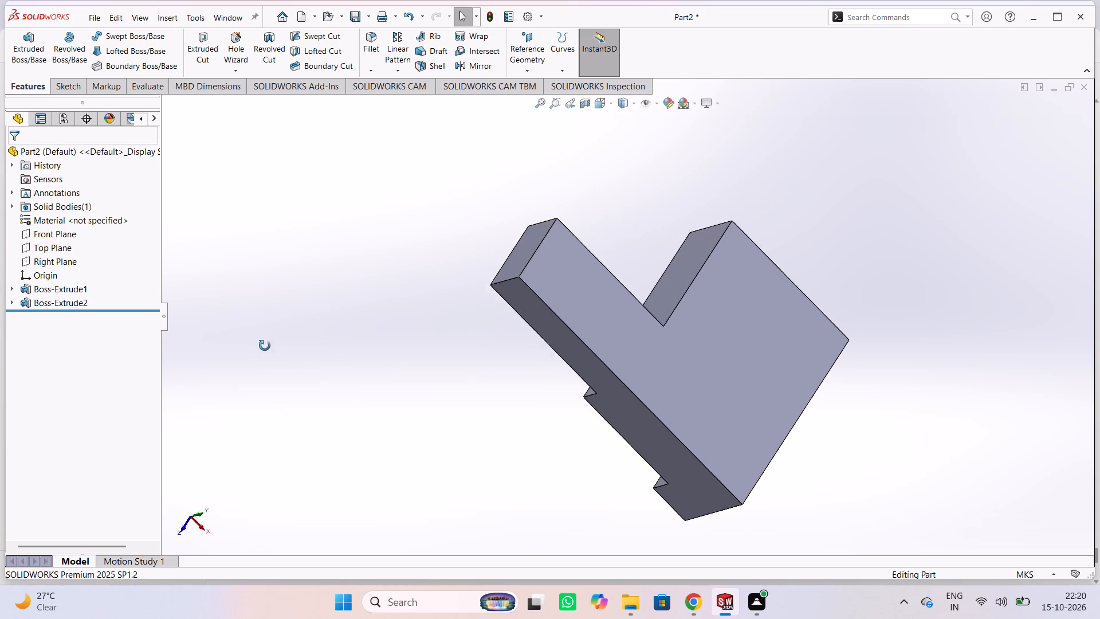
pyautogui.moveTo(265, 346); pyautogui.dragTo(274, 348, button='middle')
pyautogui.moveTo(423, 215); pyautogui.dragTo(373, 338, button='middle')
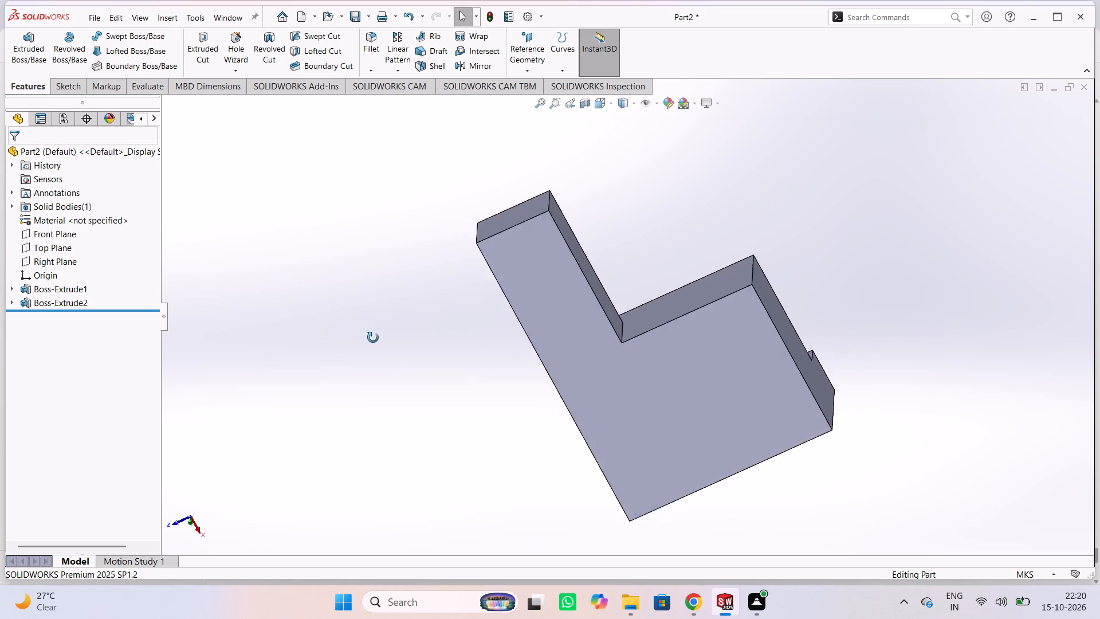
pyautogui.moveTo(373, 338); pyautogui.dragTo(383, 345, button='middle')
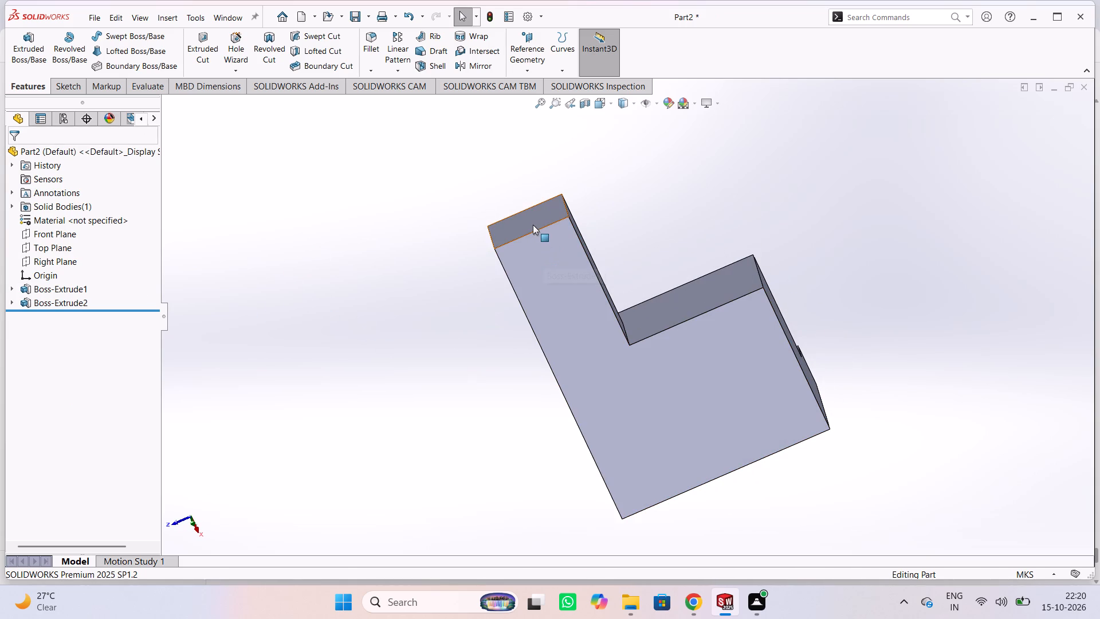
pyautogui.click(528, 244)
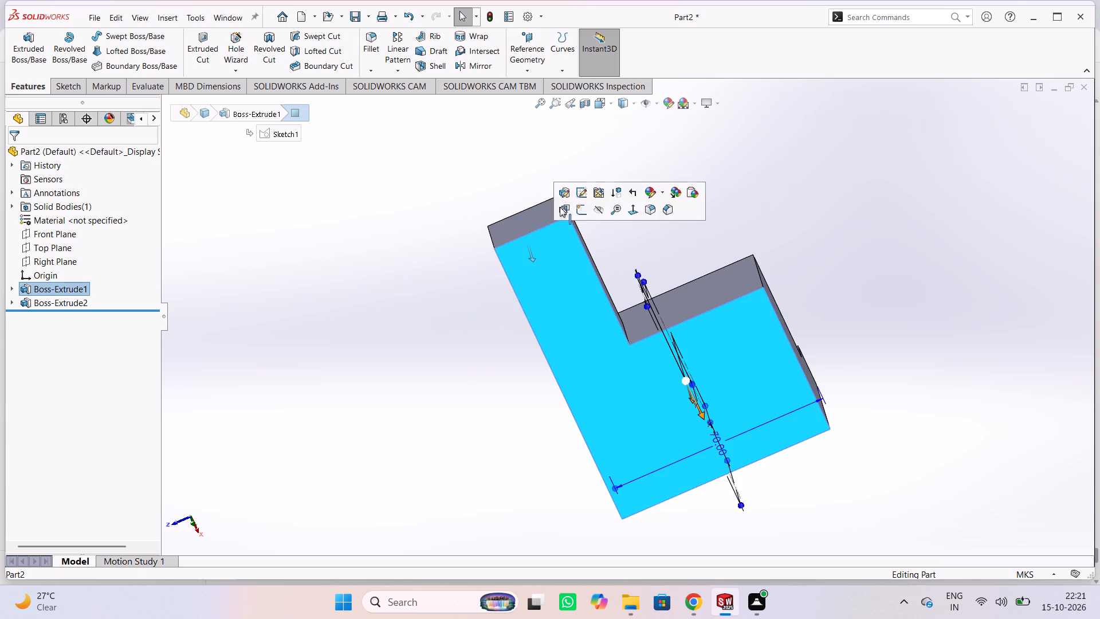
pyautogui.click(579, 209)
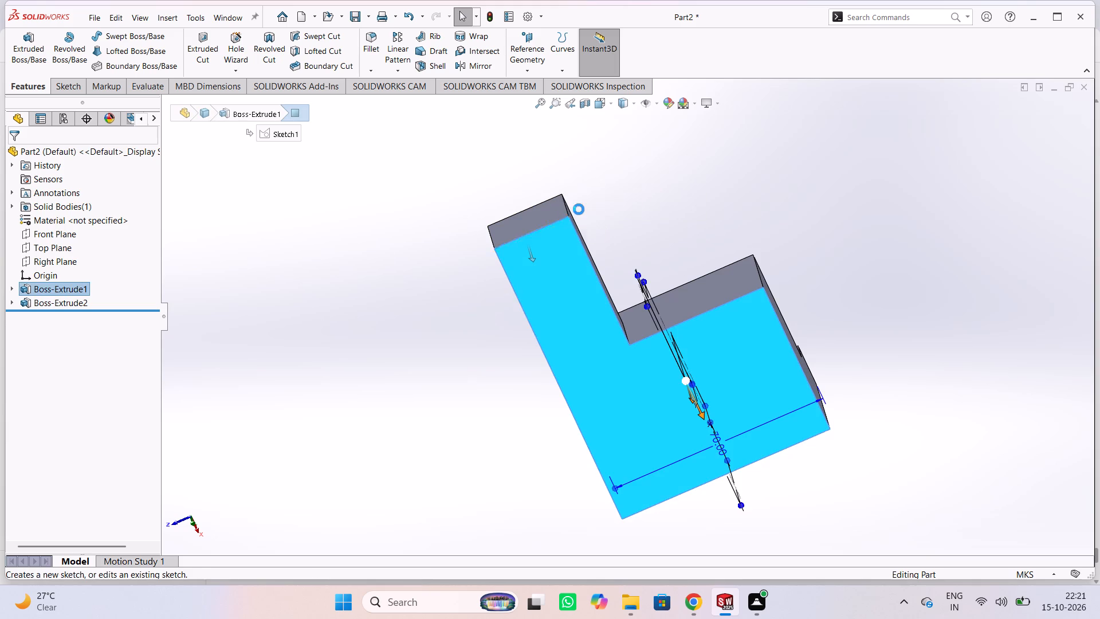
pyautogui.click(505, 263)
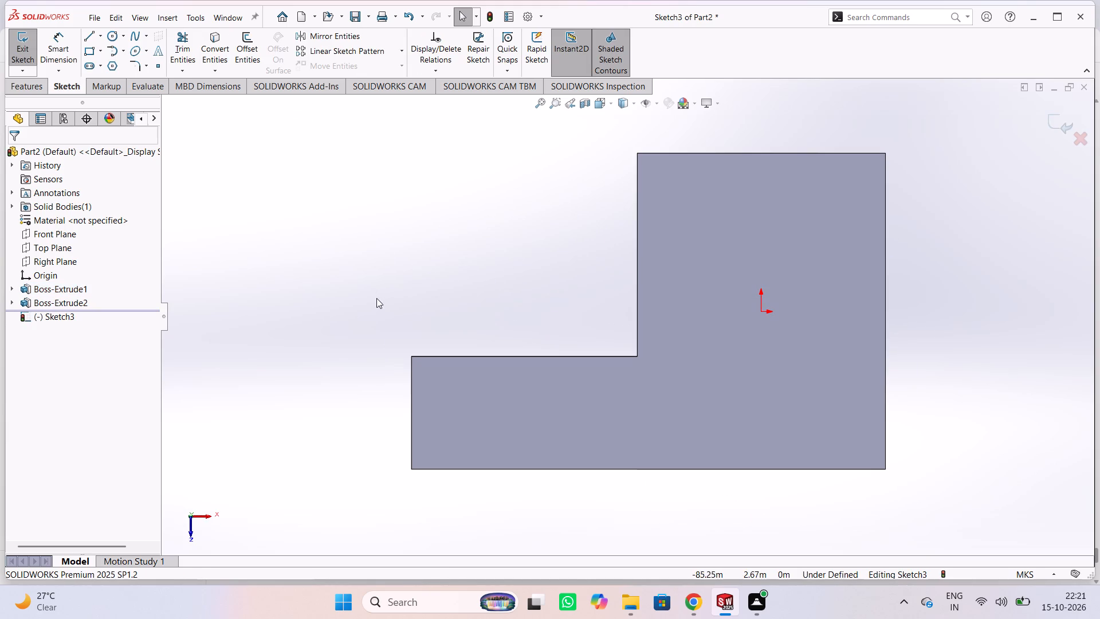
pyautogui.click(92, 57)
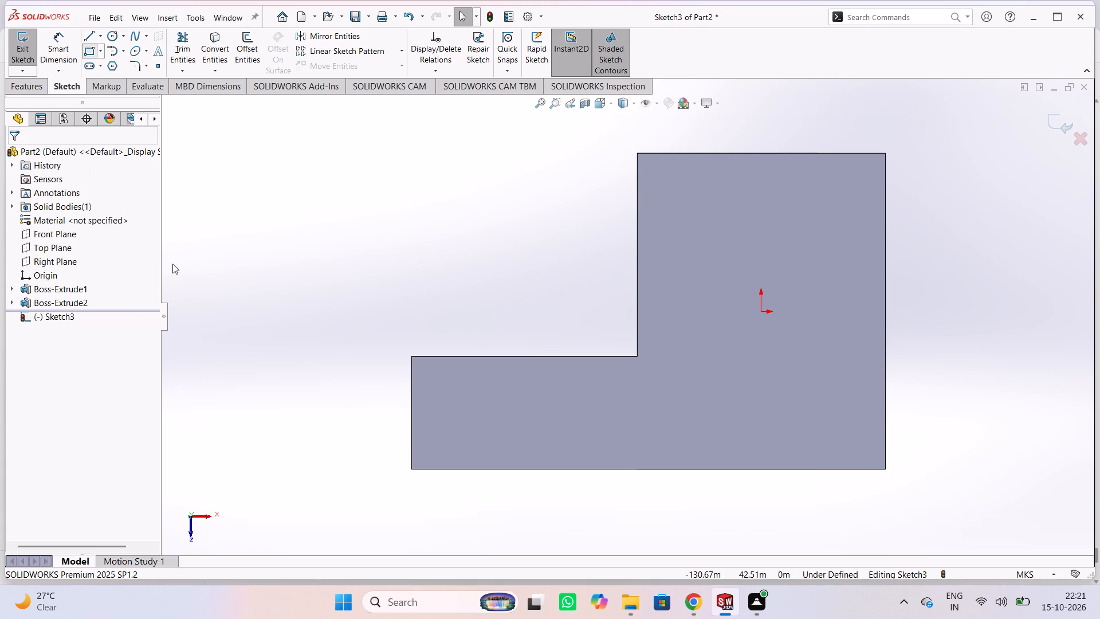
pyautogui.click(412, 468)
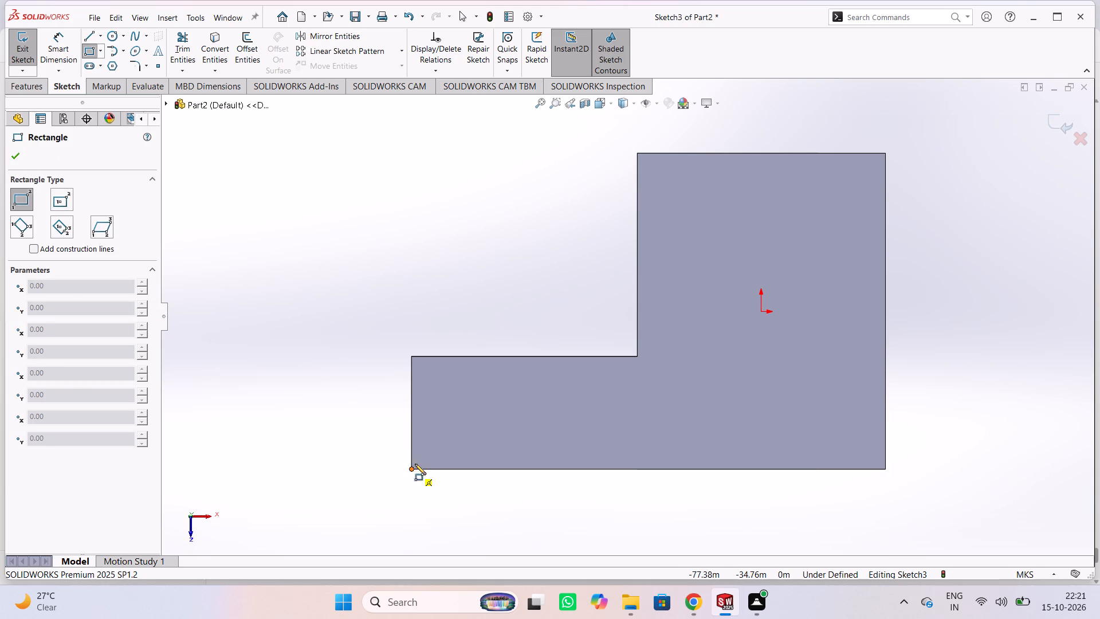
pyautogui.click(466, 356)
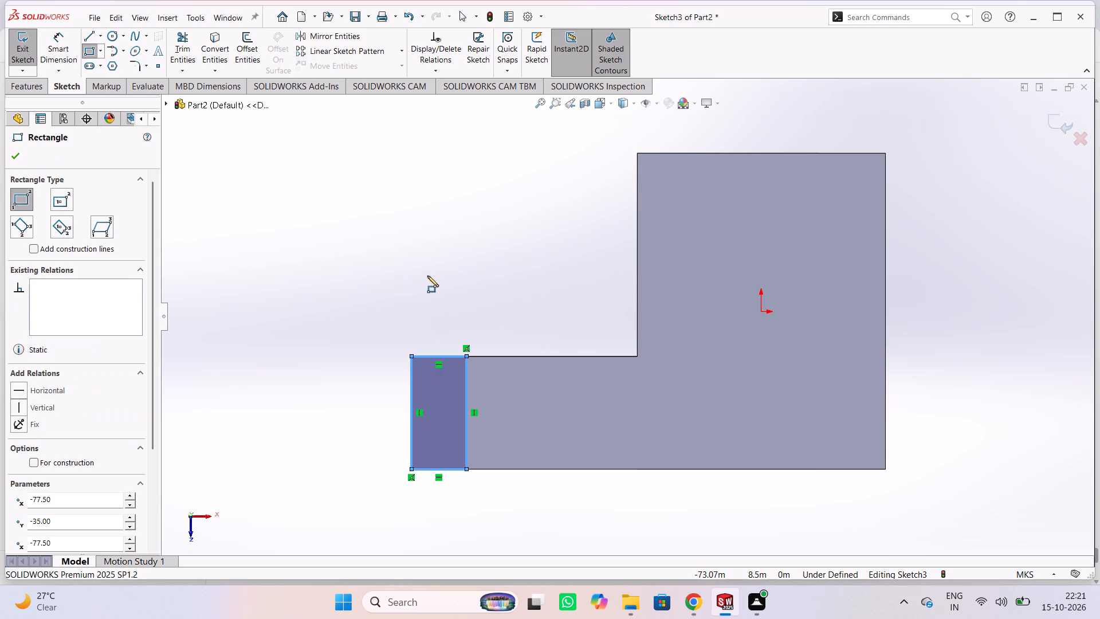
pyautogui.press('Escape')
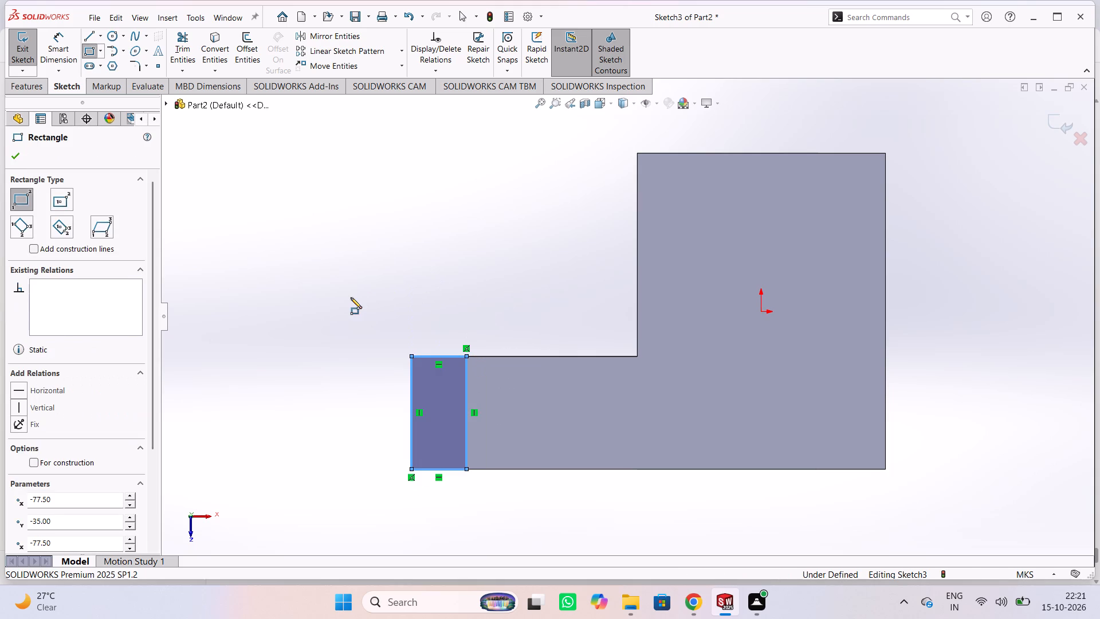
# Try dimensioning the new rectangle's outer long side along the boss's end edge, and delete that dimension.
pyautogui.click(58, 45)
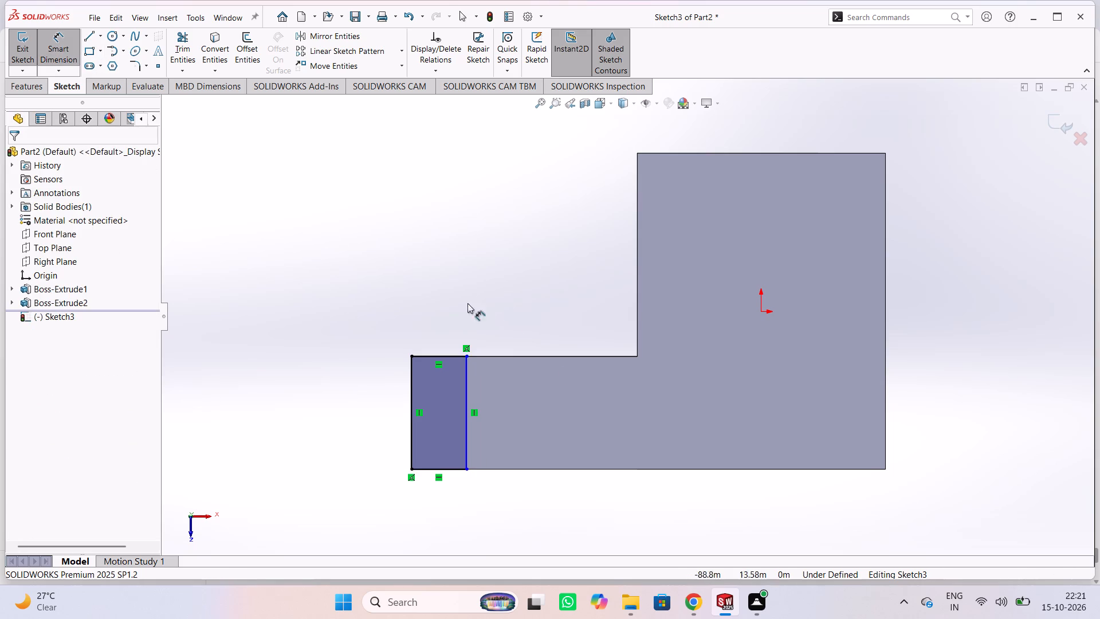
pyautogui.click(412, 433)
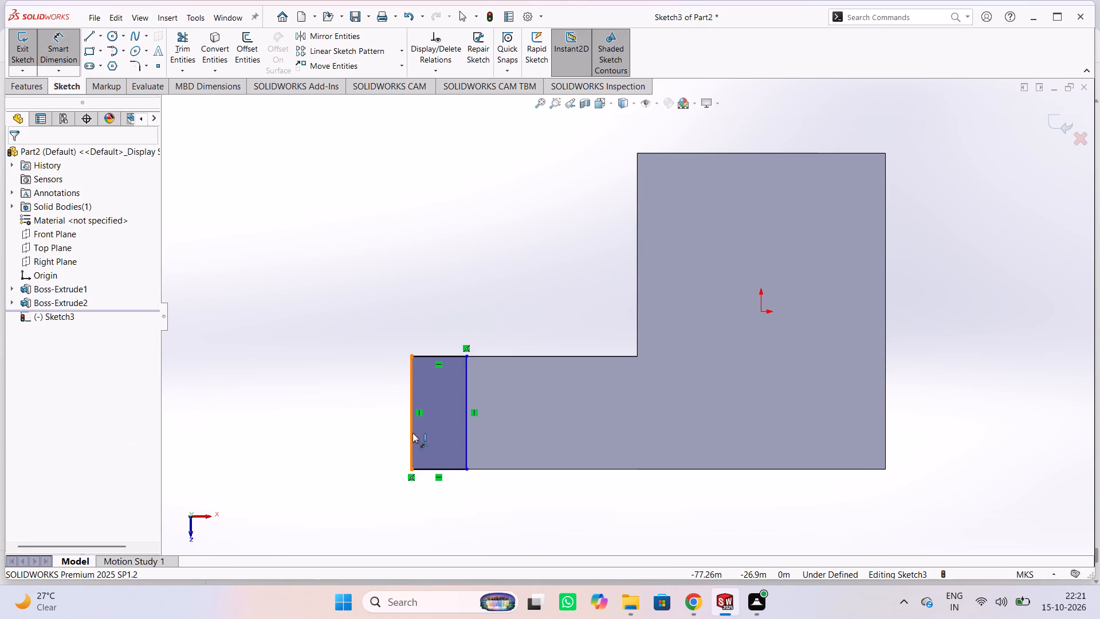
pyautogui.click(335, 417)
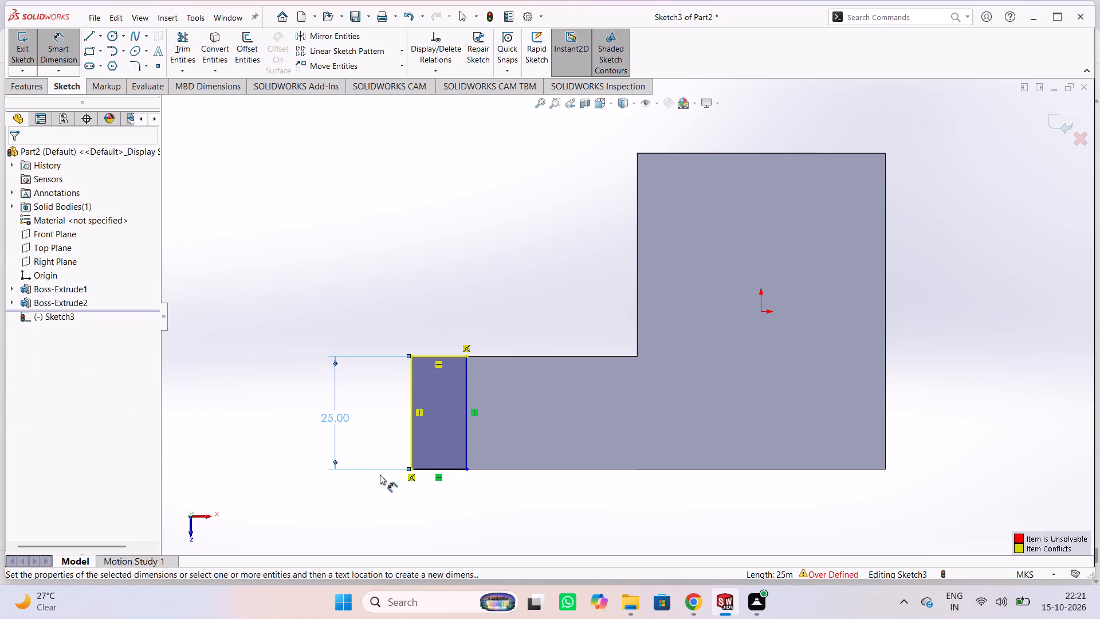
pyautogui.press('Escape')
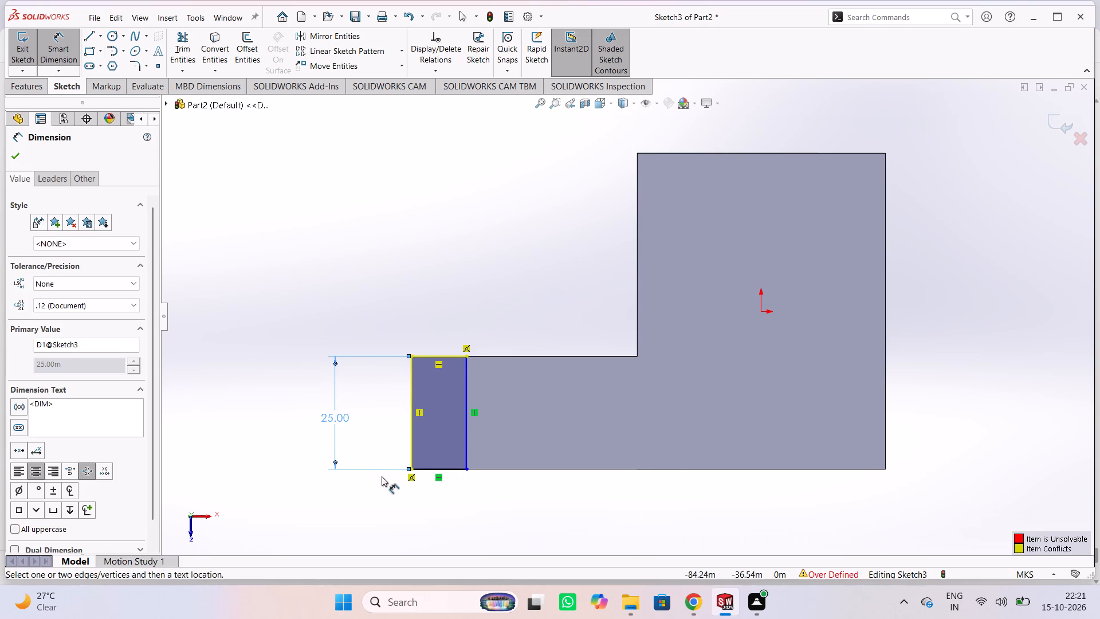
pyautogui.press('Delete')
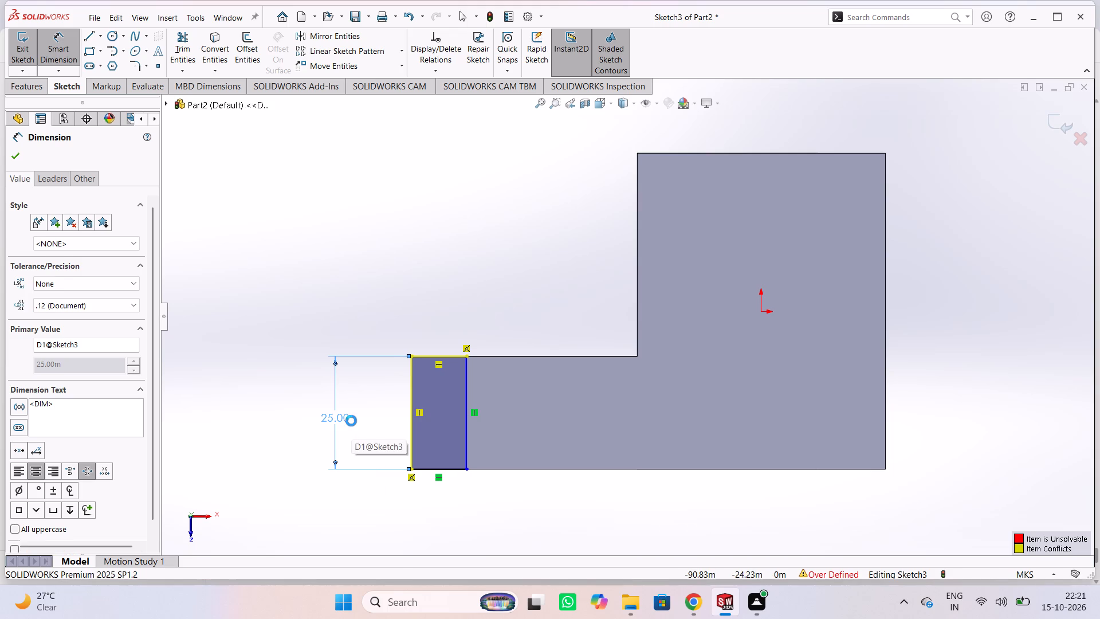
# Place a Smart Dimension on the new rectangle's short side along the boss's inner edge, opening its value for editing.
pyautogui.click(451, 355)
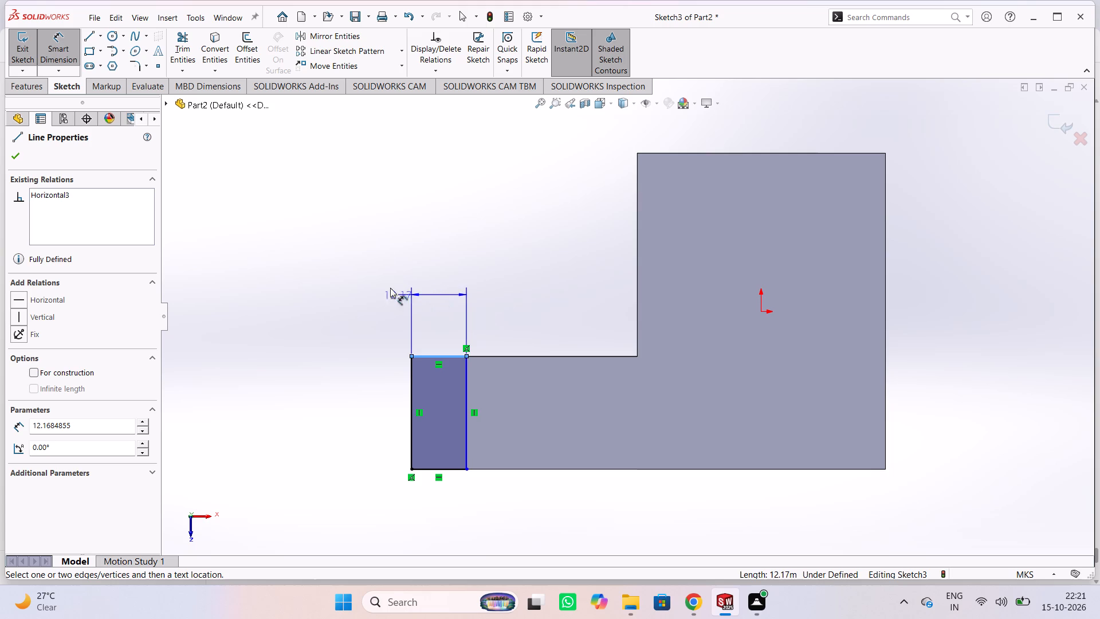
pyautogui.click(436, 280)
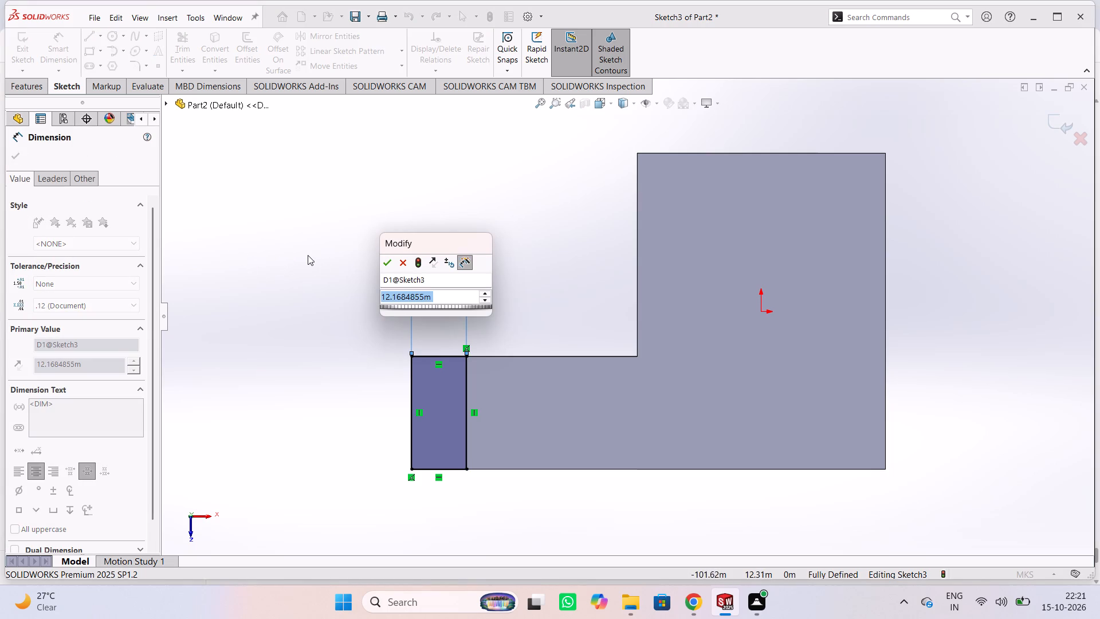
# Examine the part from several angles, comparing the new end rectangle with the side boss and the notched block.
pyautogui.moveTo(309, 289); pyautogui.dragTo(481, 394, button='middle')
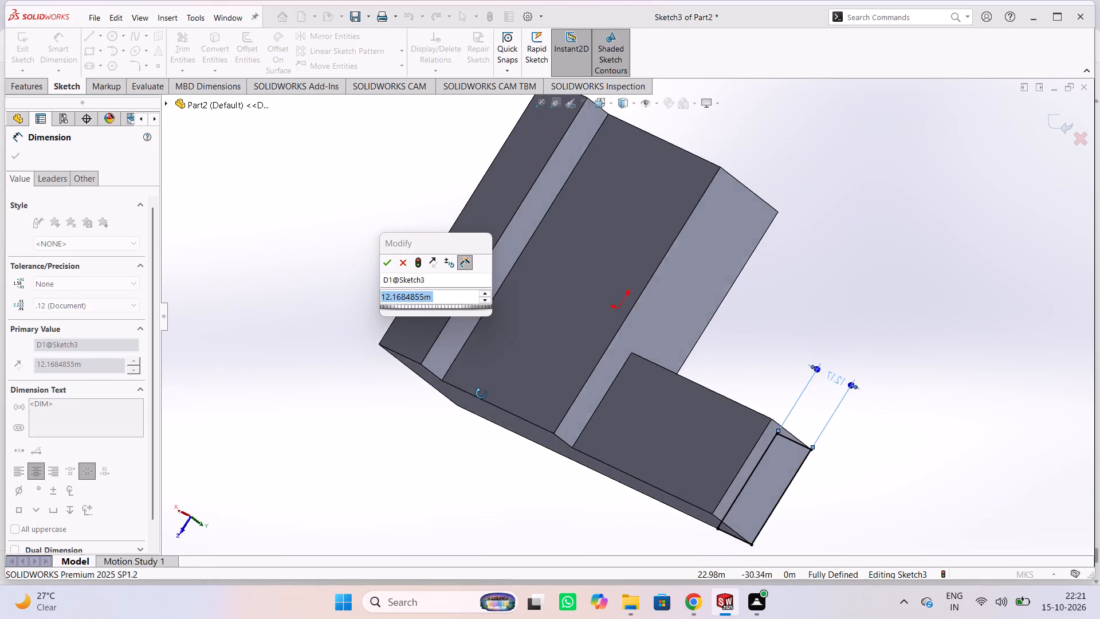
pyautogui.moveTo(481, 394); pyautogui.dragTo(304, 331, button='middle')
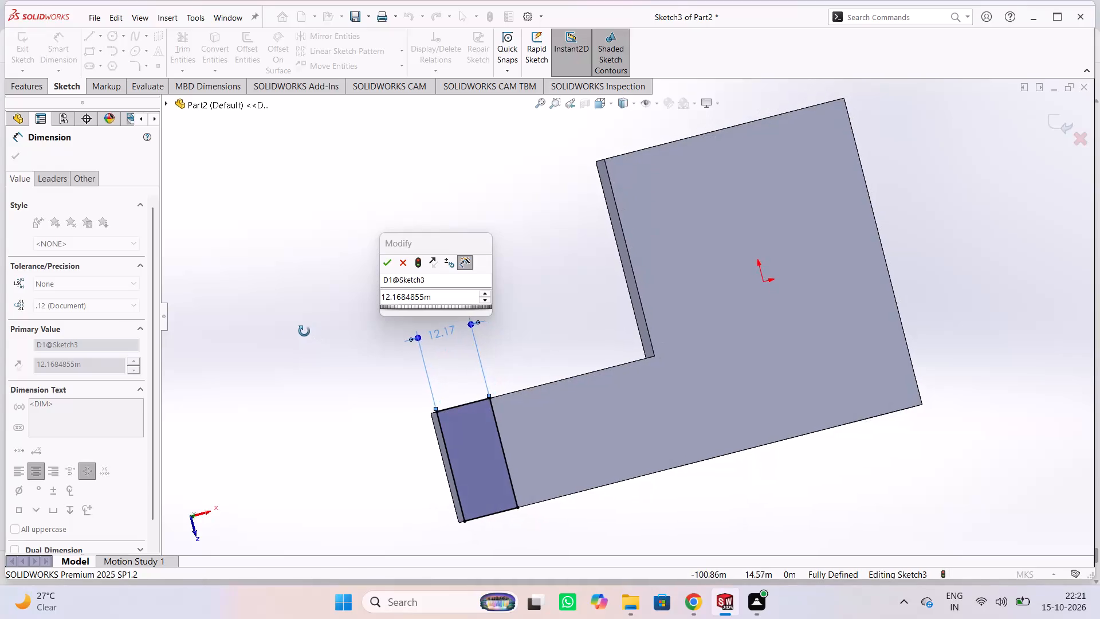
pyautogui.moveTo(304, 331); pyautogui.dragTo(274, 268, button='middle')
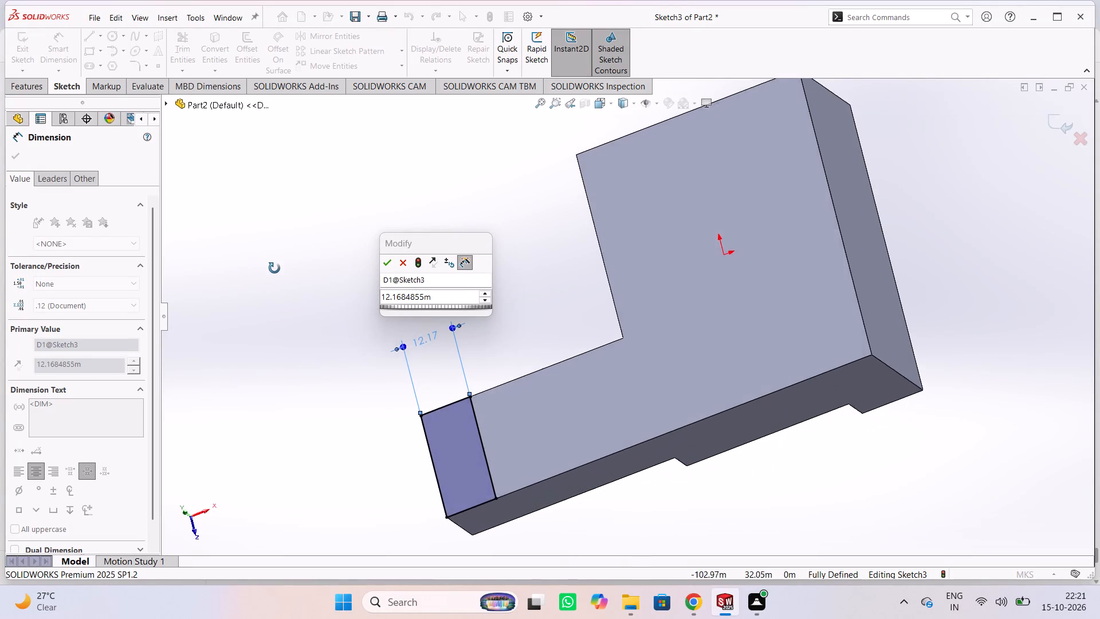
pyautogui.moveTo(274, 268); pyautogui.dragTo(289, 236, button='middle')
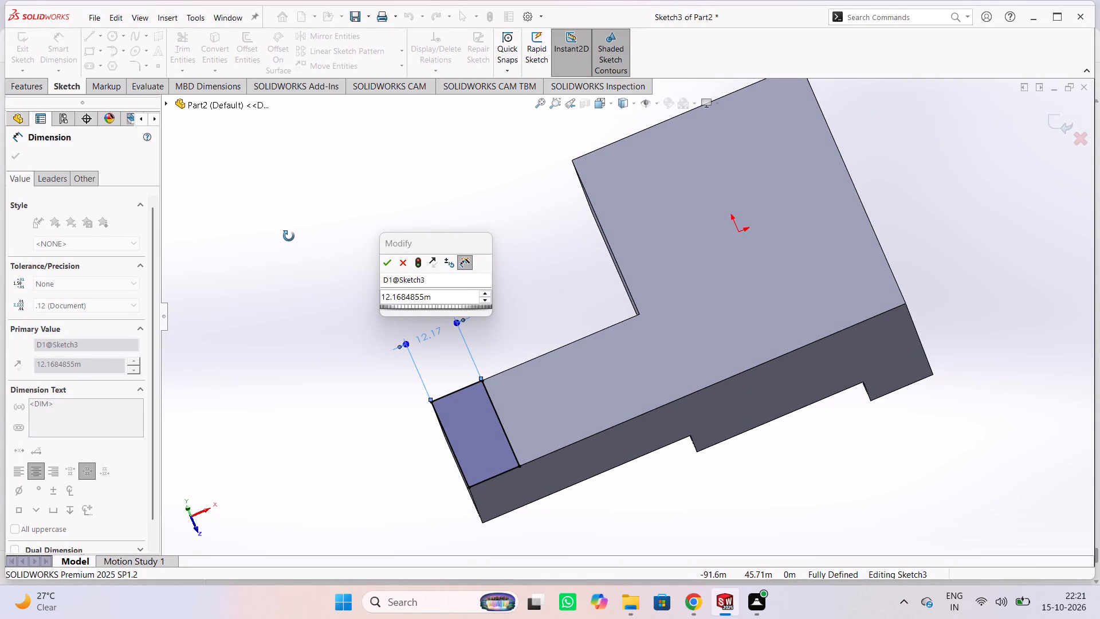
pyautogui.moveTo(289, 236); pyautogui.dragTo(275, 249, button='middle')
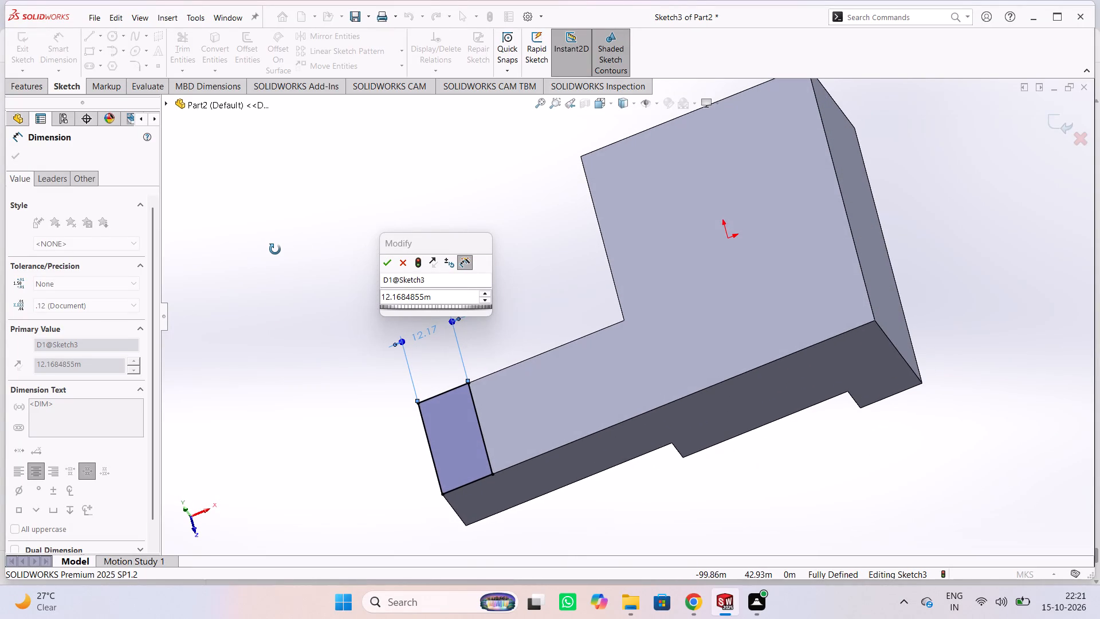
pyautogui.moveTo(275, 249); pyautogui.dragTo(279, 236, button='middle')
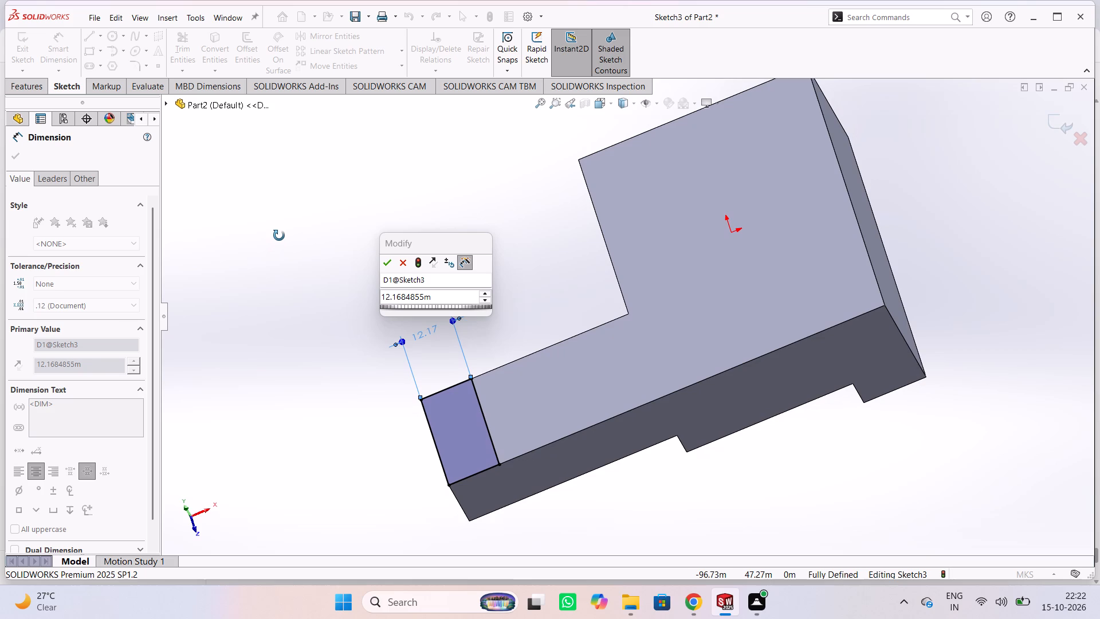
pyautogui.moveTo(279, 236); pyautogui.dragTo(278, 233, button='middle')
pyautogui.scroll(1, 279, 236)
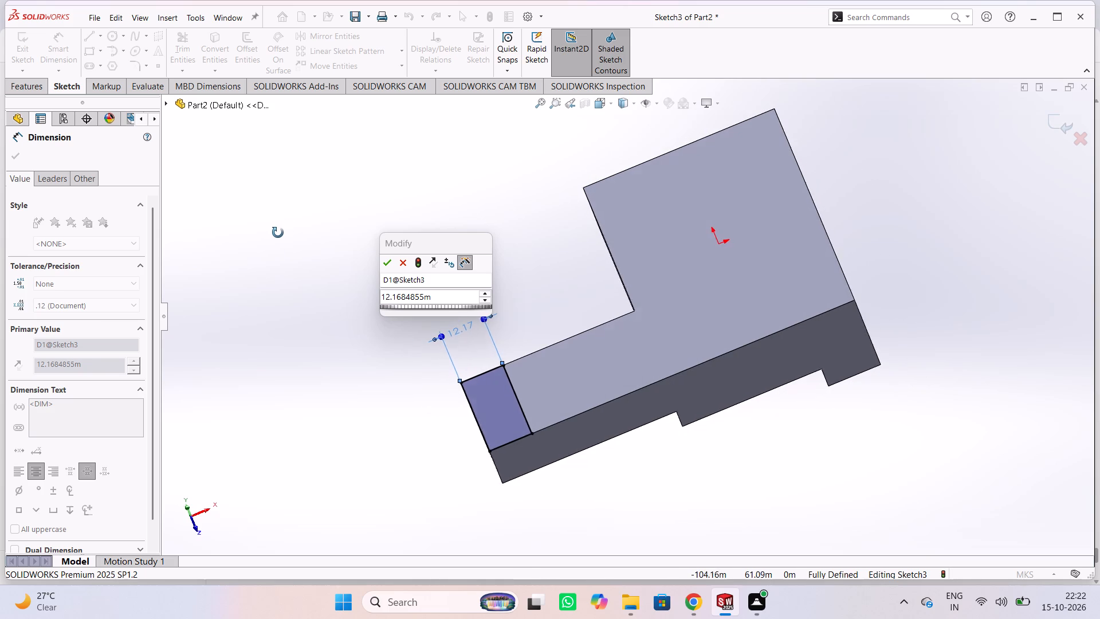
pyautogui.moveTo(278, 233); pyautogui.dragTo(253, 245, button='middle')
pyautogui.moveTo(252, 246); pyautogui.dragTo(249, 248, button='middle')
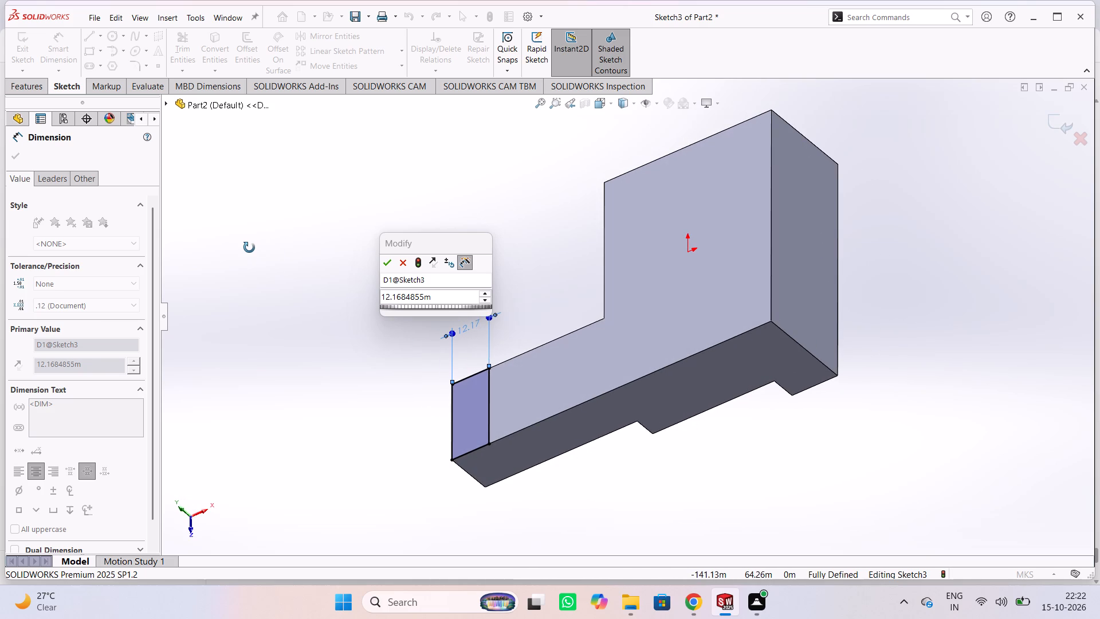
pyautogui.moveTo(249, 248); pyautogui.dragTo(245, 258, button='middle')
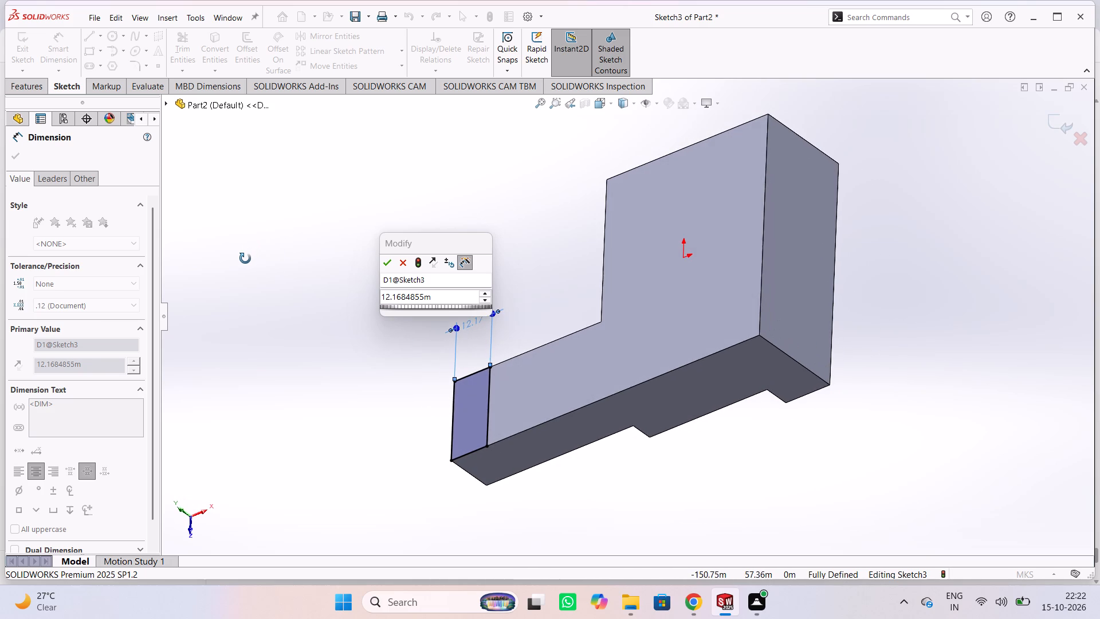
pyautogui.moveTo(245, 258); pyautogui.dragTo(259, 206, button='middle')
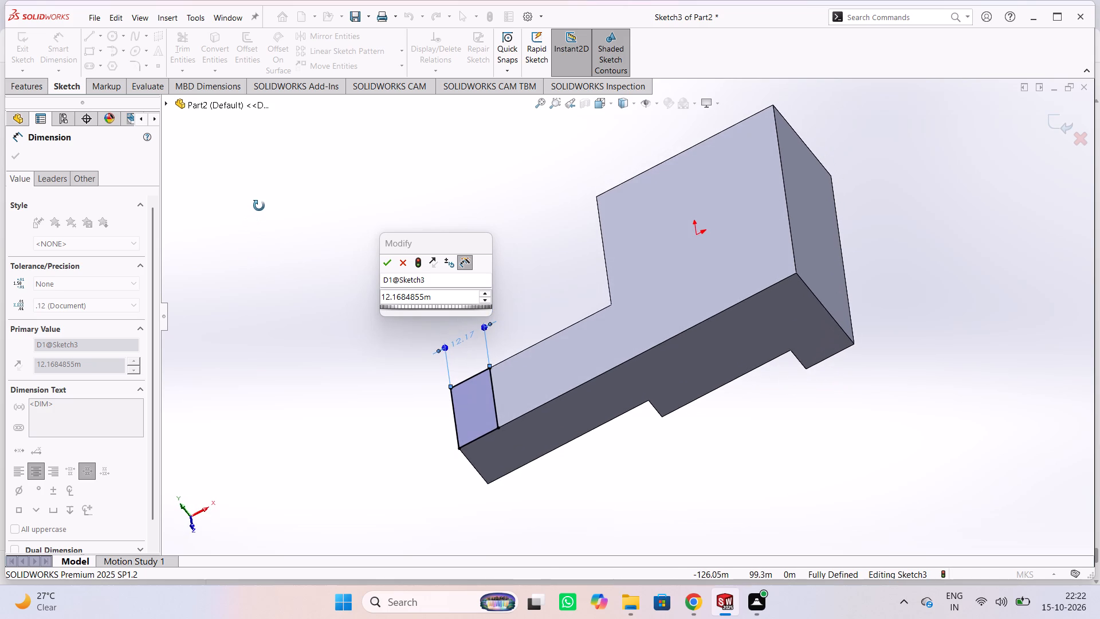
pyautogui.moveTo(259, 206); pyautogui.dragTo(245, 230, button='middle')
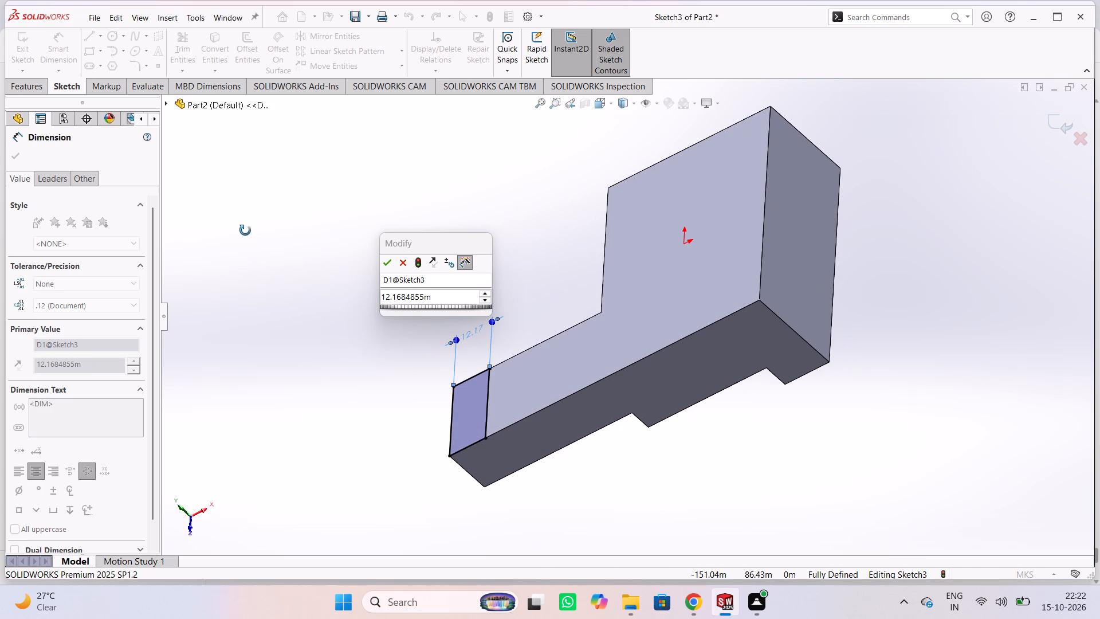
pyautogui.moveTo(245, 230); pyautogui.dragTo(245, 199, button='middle')
pyautogui.moveTo(245, 199); pyautogui.dragTo(225, 221, button='middle')
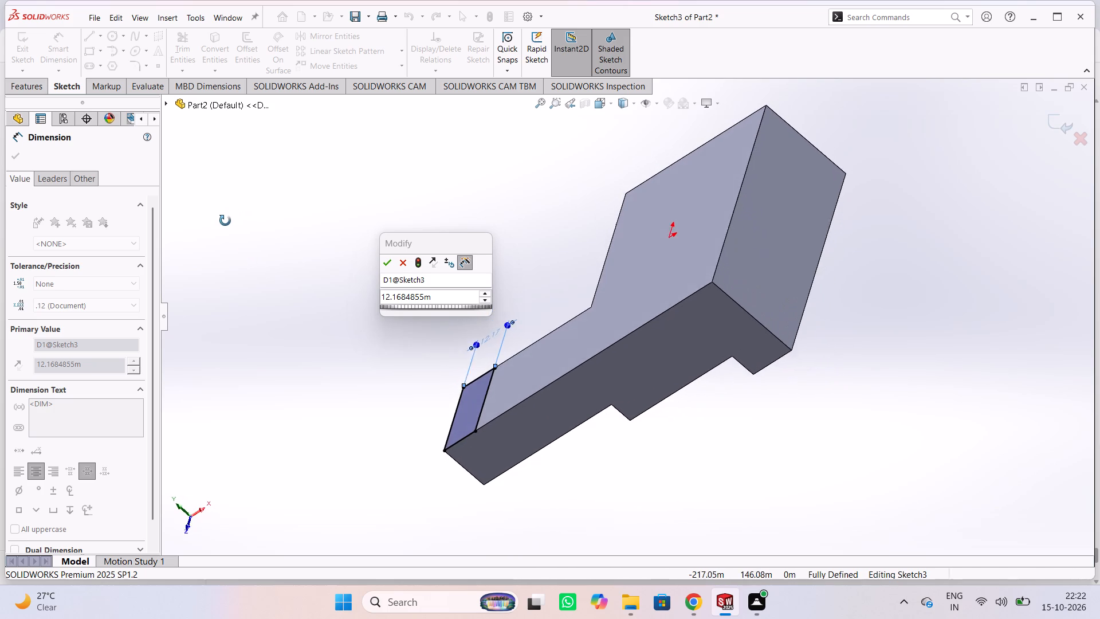
pyautogui.moveTo(225, 221); pyautogui.dragTo(281, 235, button='middle')
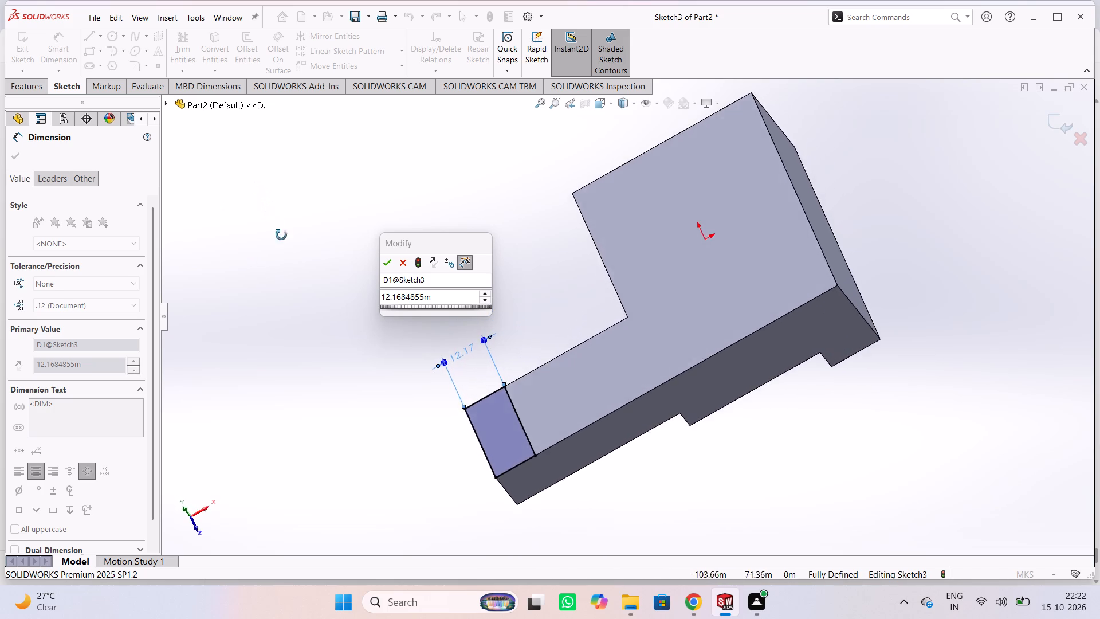
pyautogui.moveTo(281, 235); pyautogui.dragTo(320, 278, button='middle')
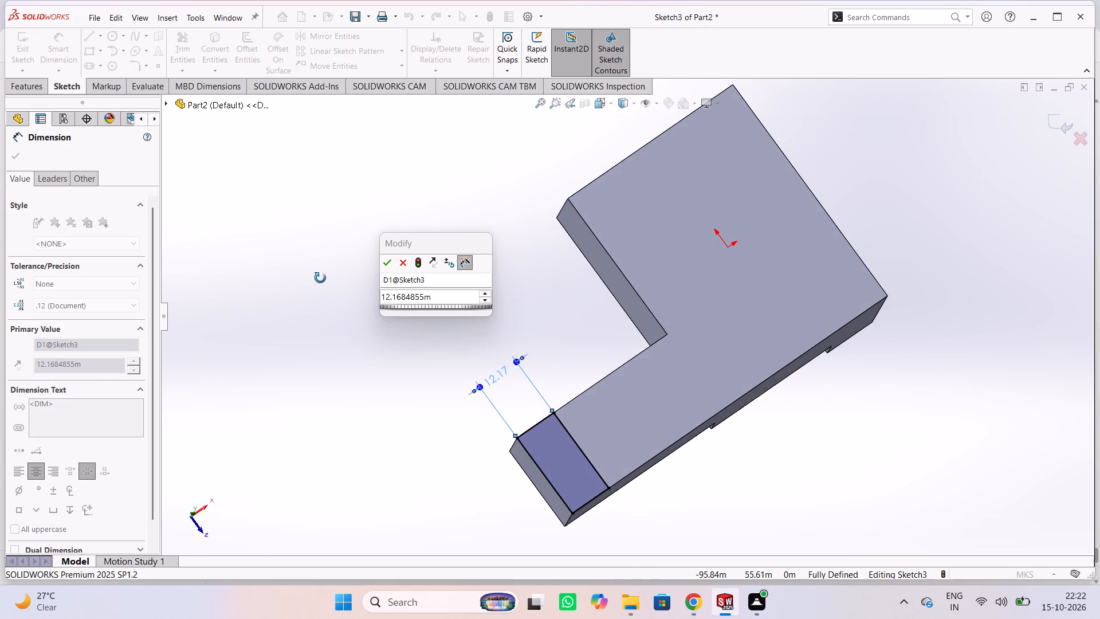
pyautogui.moveTo(320, 278); pyautogui.dragTo(286, 280, button='middle')
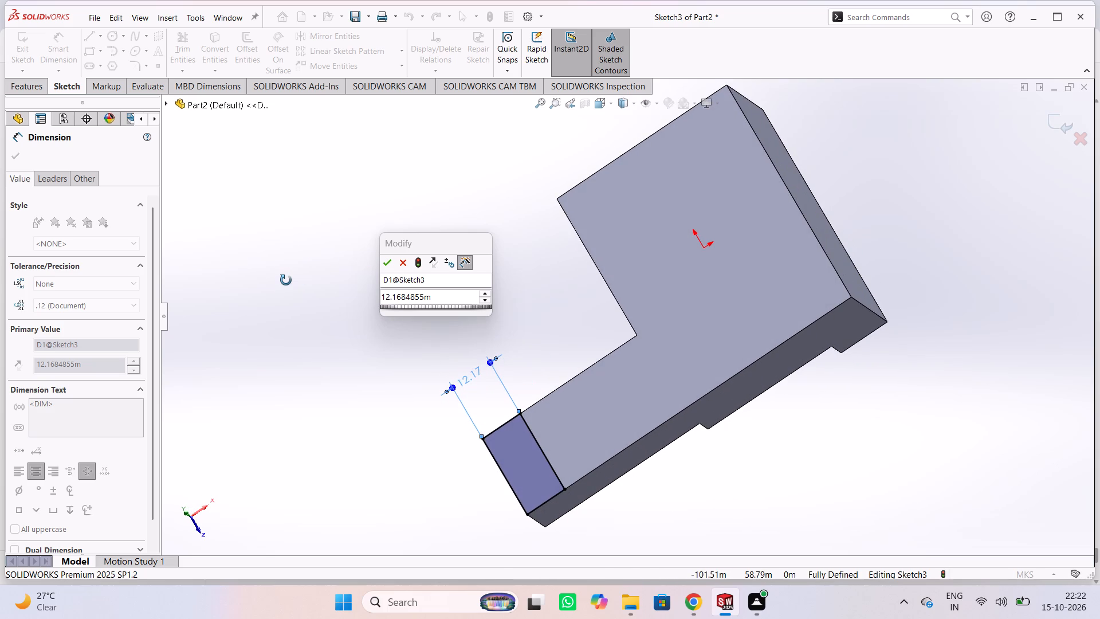
pyautogui.moveTo(286, 280); pyautogui.dragTo(307, 287, button='middle')
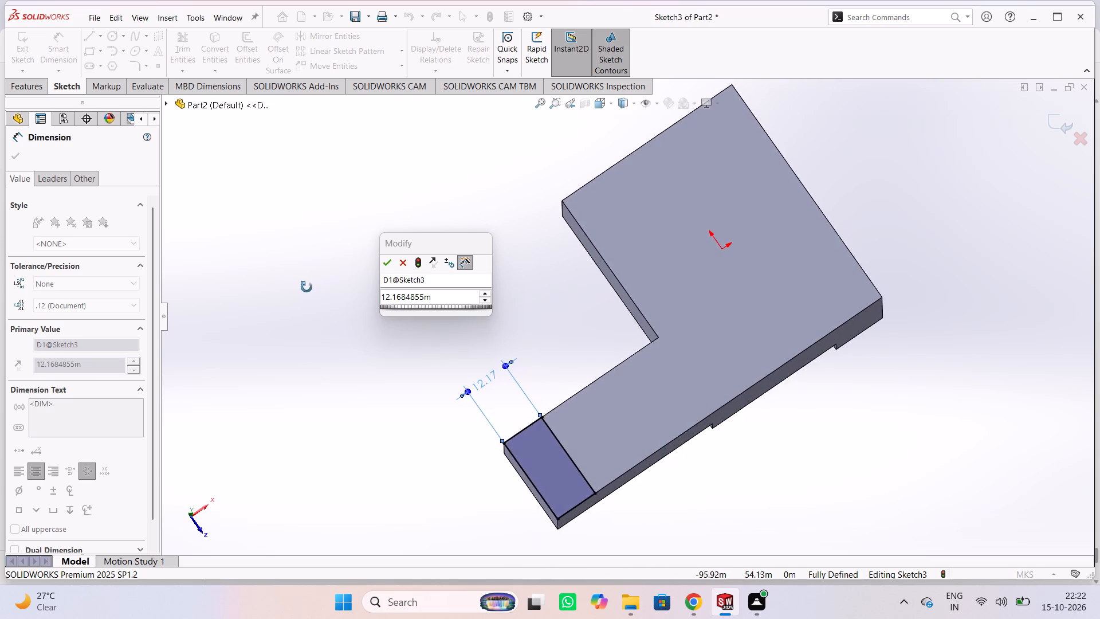
pyautogui.moveTo(307, 287); pyautogui.dragTo(313, 284, button='middle')
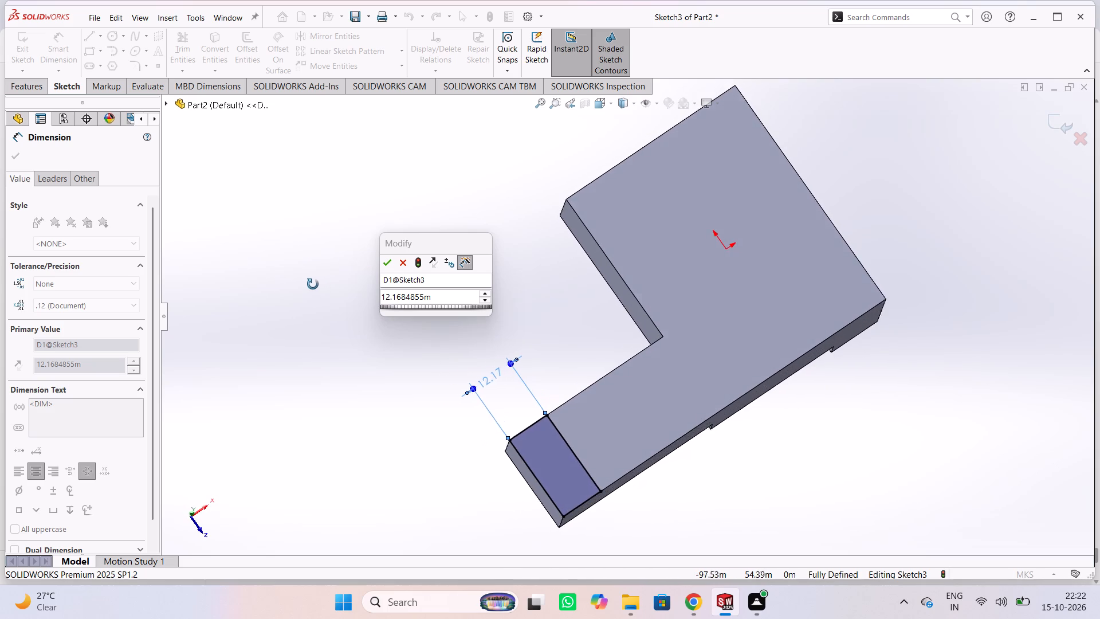
pyautogui.moveTo(313, 284); pyautogui.dragTo(295, 253, button='middle')
pyautogui.moveTo(296, 271); pyautogui.dragTo(297, 280, button='middle')
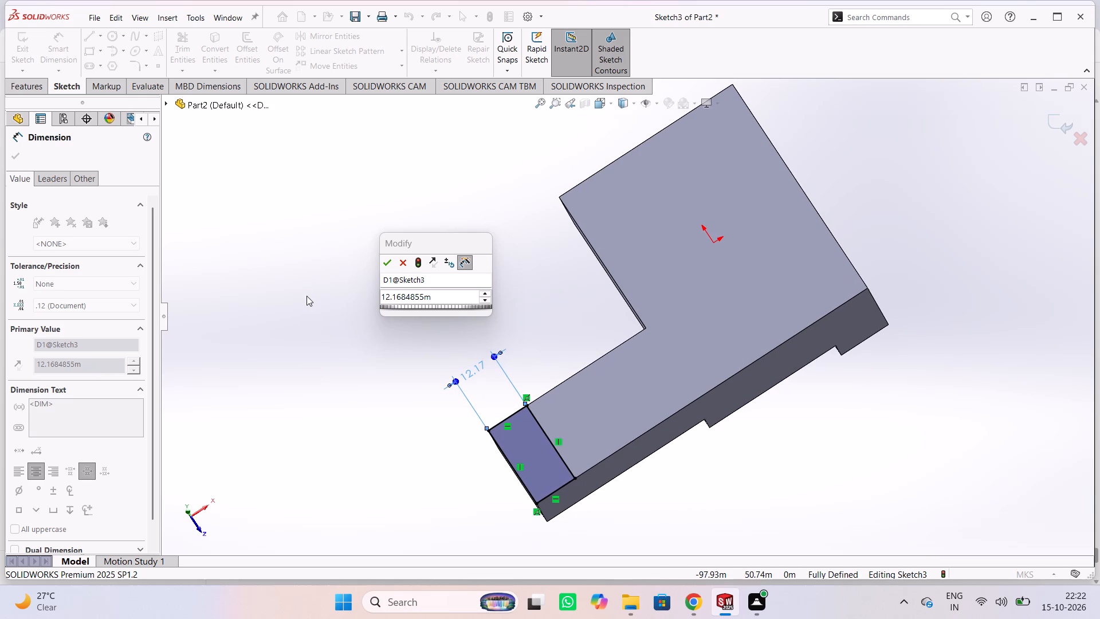
pyautogui.middleClick(307, 296)
pyautogui.moveTo(312, 347); pyautogui.dragTo(317, 295, button='middle')
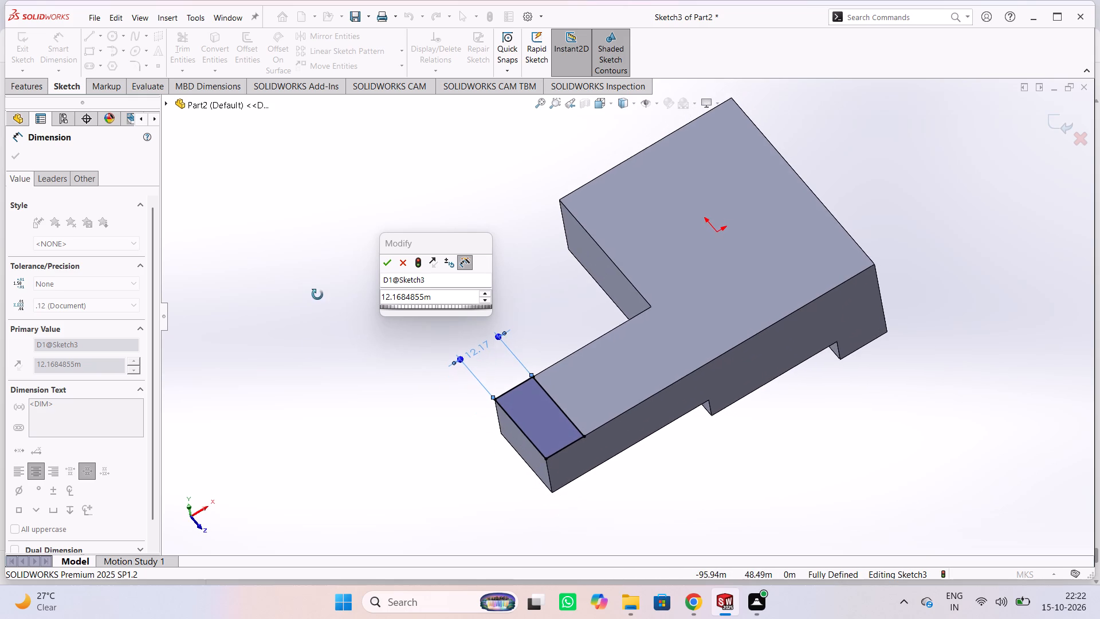
# Set the end rectangle's short side along the side boss to 15 m.
pyautogui.click(442, 291)
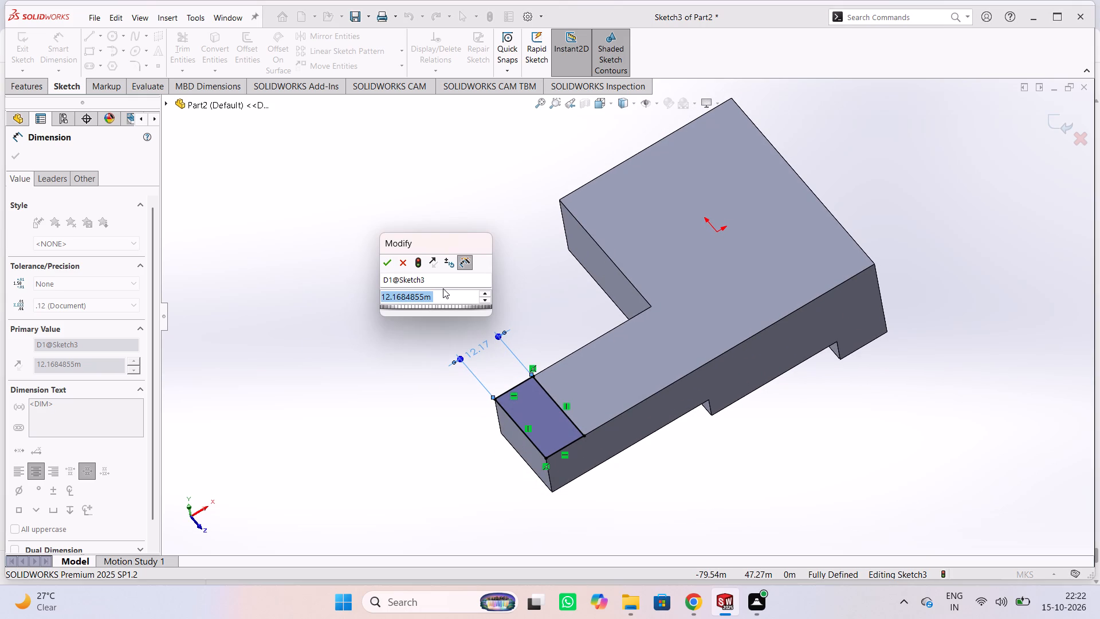
pyautogui.write('15')
pyautogui.press('Return')
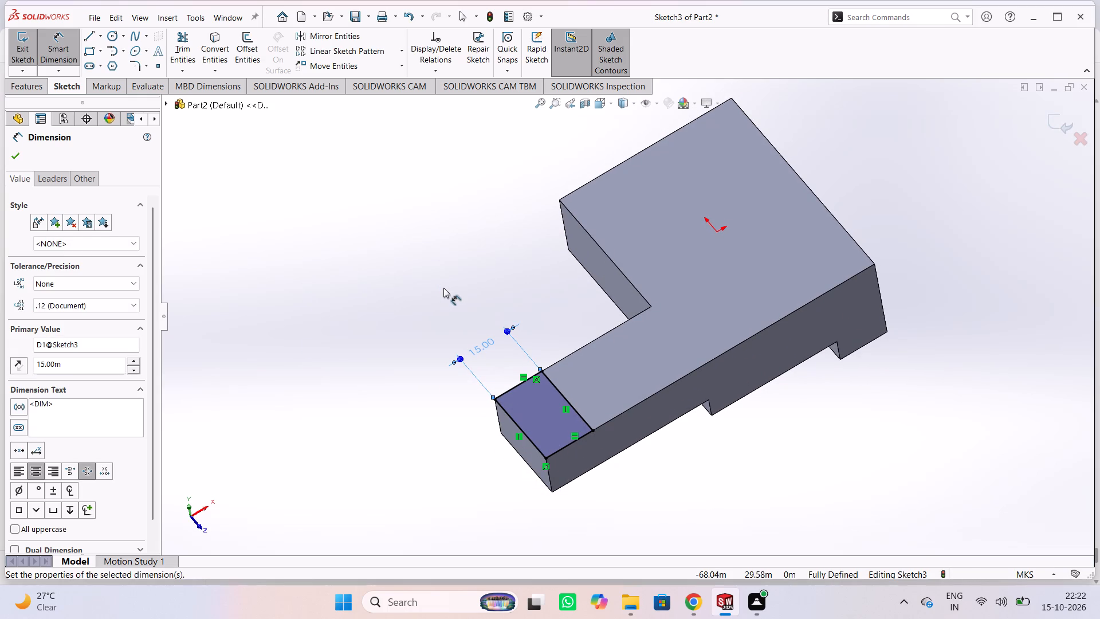
pyautogui.click(444, 296)
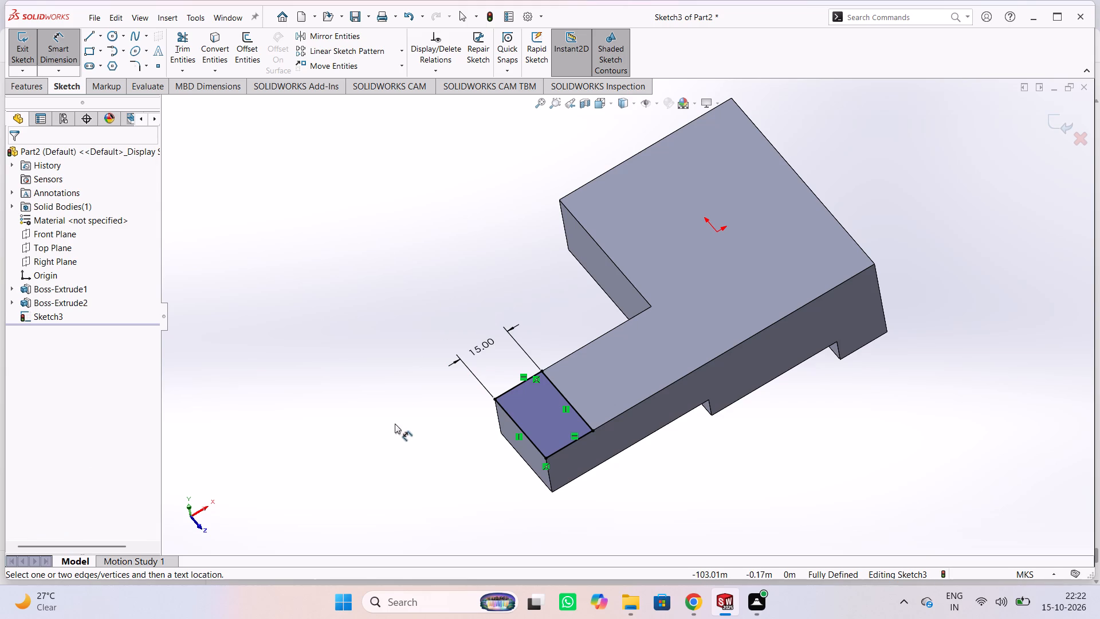
# Exit the sketch and extrude the end rectangle as a Blind boss 30 m deep, outward from the large L-shaped face, with merged result.
pyautogui.moveTo(394, 425); pyautogui.dragTo(370, 349, button='middle')
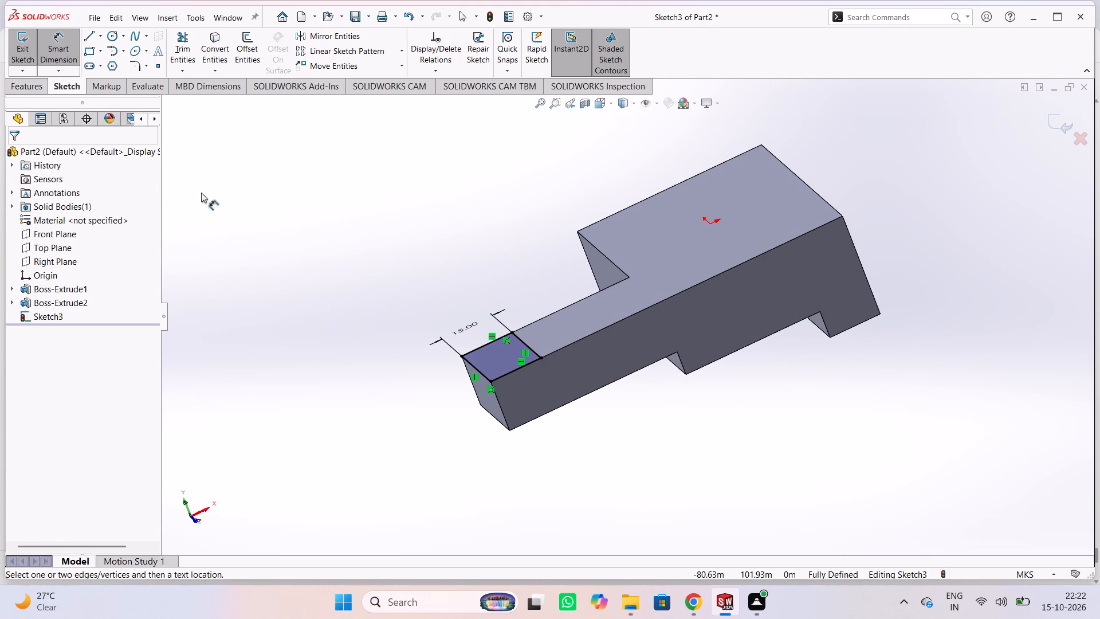
pyautogui.click(26, 56)
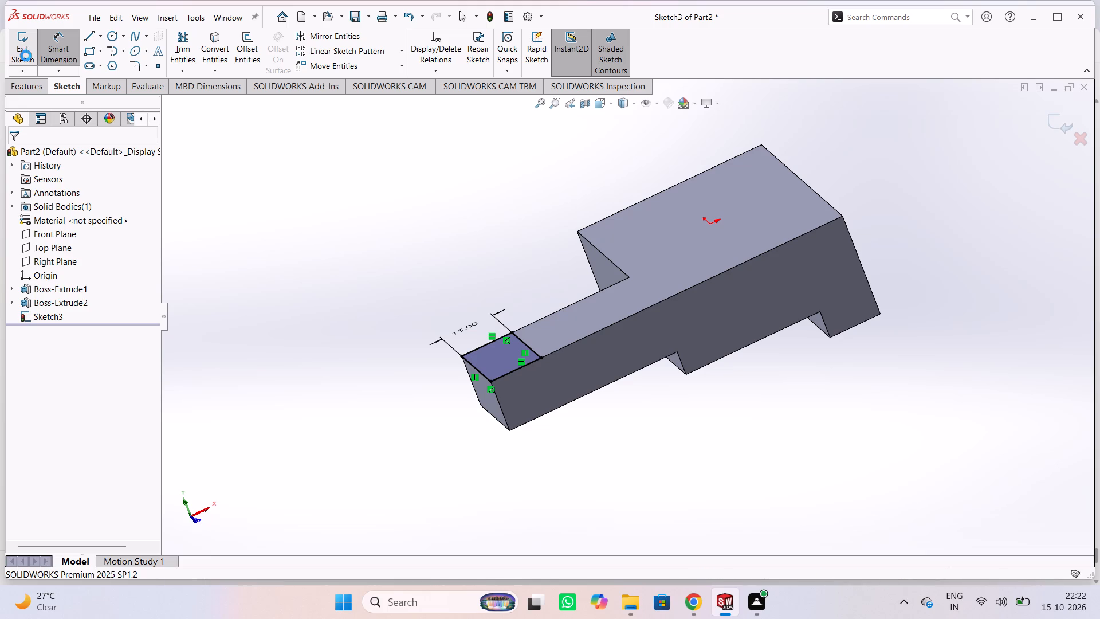
pyautogui.click(34, 53)
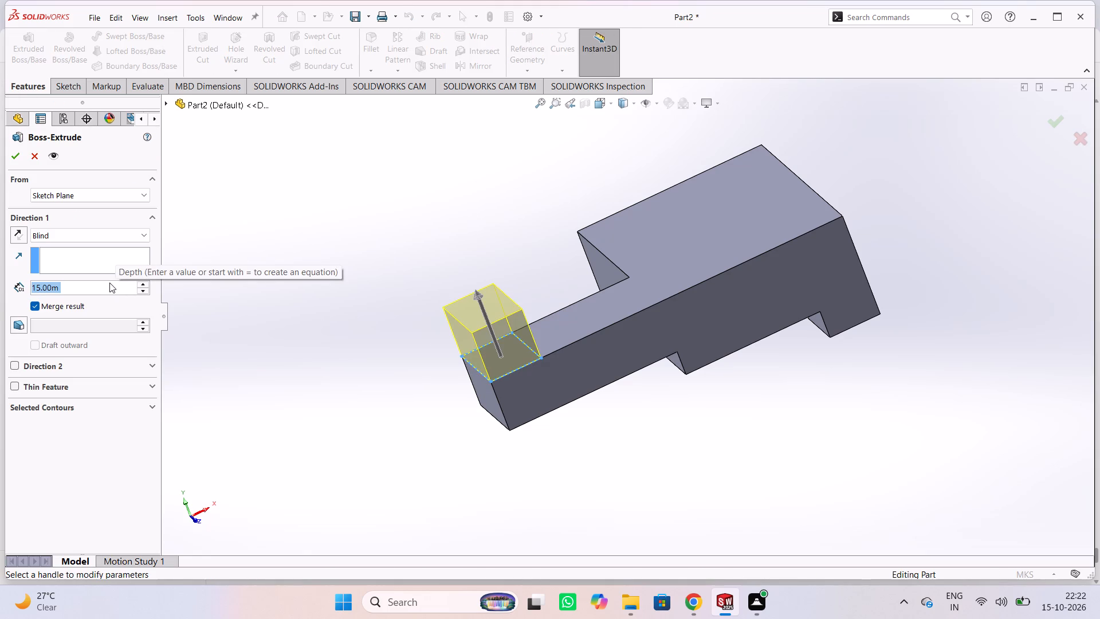
pyautogui.write('31')
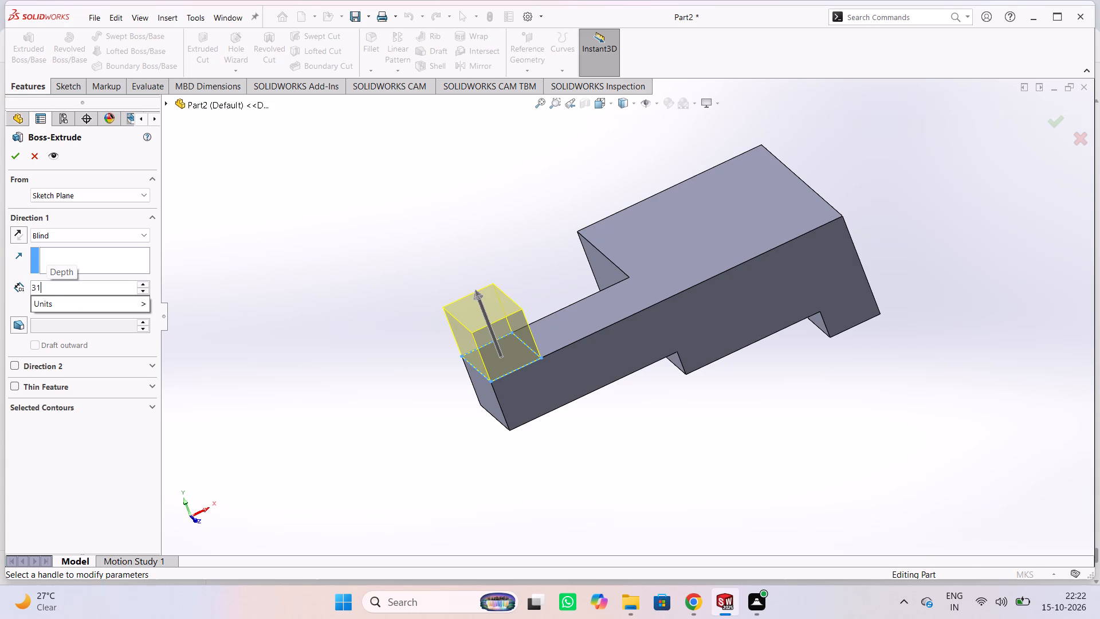
pyautogui.press('BackSpace')
pyautogui.press('0')
pyautogui.press('Return')
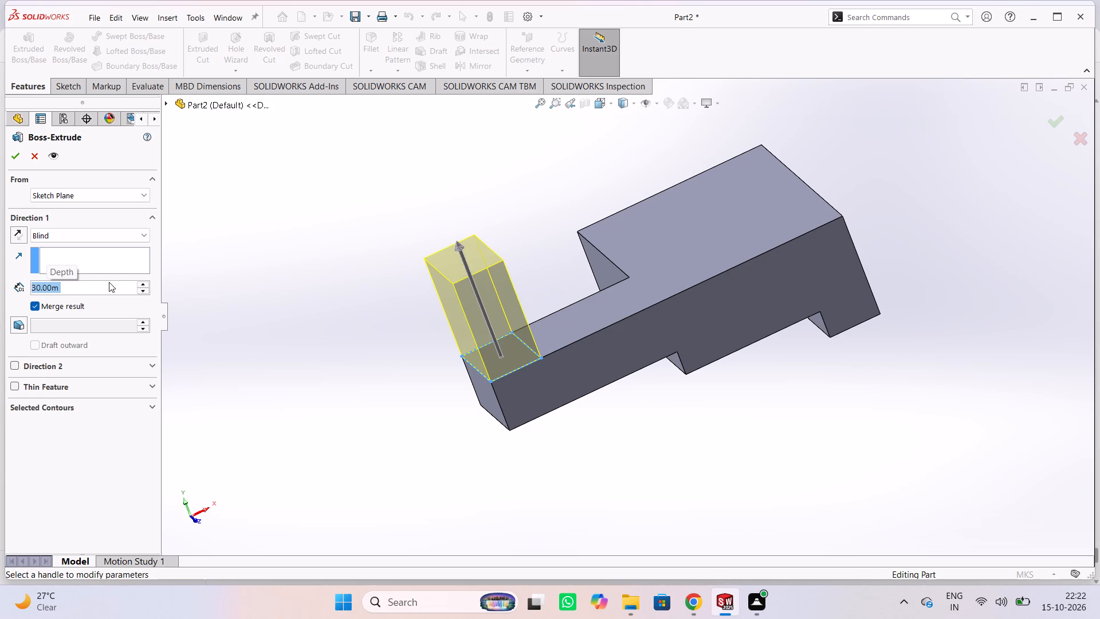
pyautogui.click(223, 258)
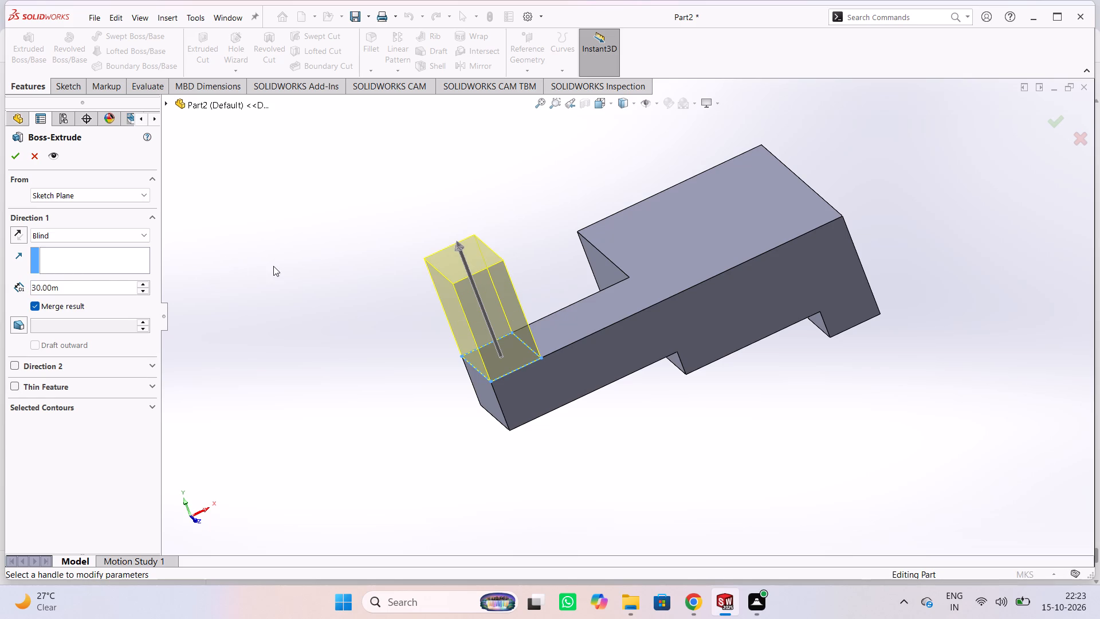
pyautogui.click(19, 157)
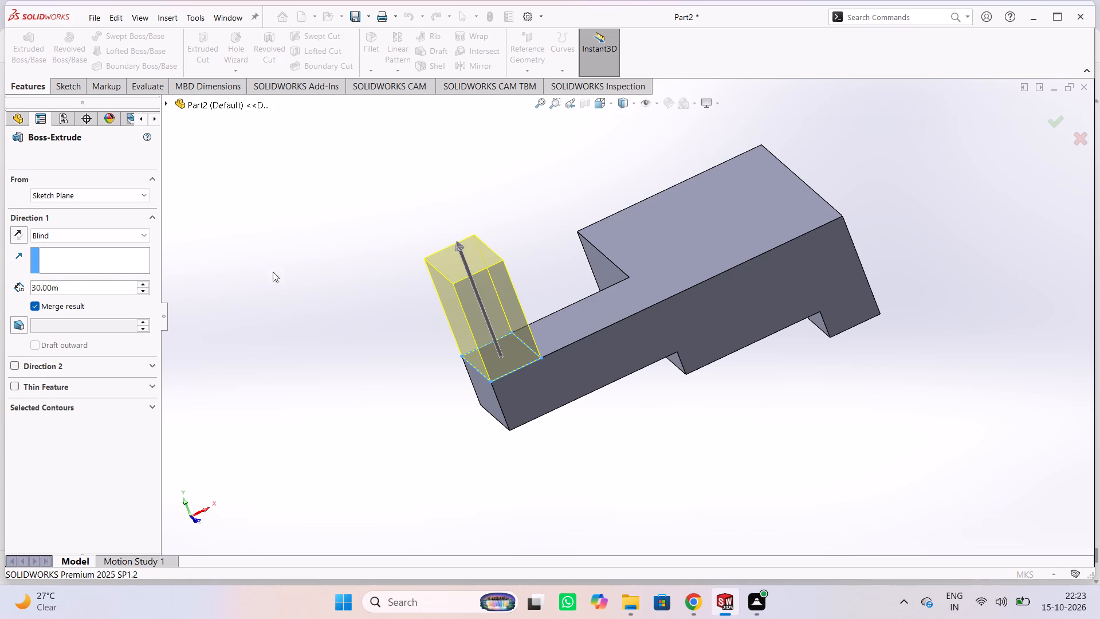
pyautogui.click(296, 275)
# Fillet the outer bottom corner edge where the upright meets the side boss with a 15 m symmetric radius.
pyautogui.moveTo(365, 424); pyautogui.dragTo(344, 358, button='middle')
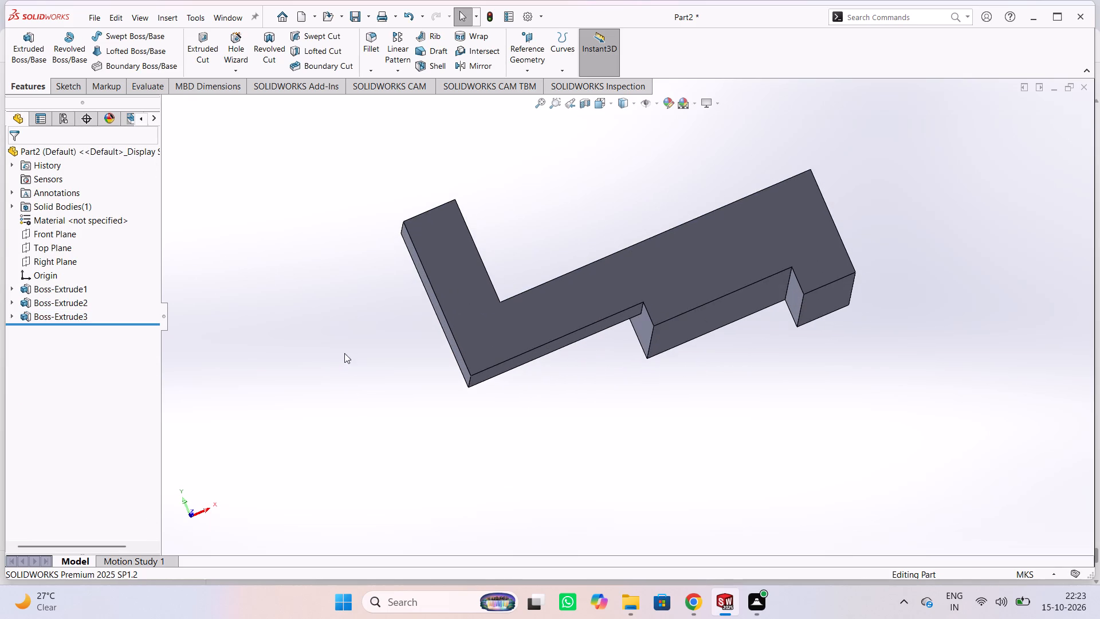
pyautogui.middleClick(349, 344)
pyautogui.moveTo(354, 346); pyautogui.dragTo(365, 356, button='middle')
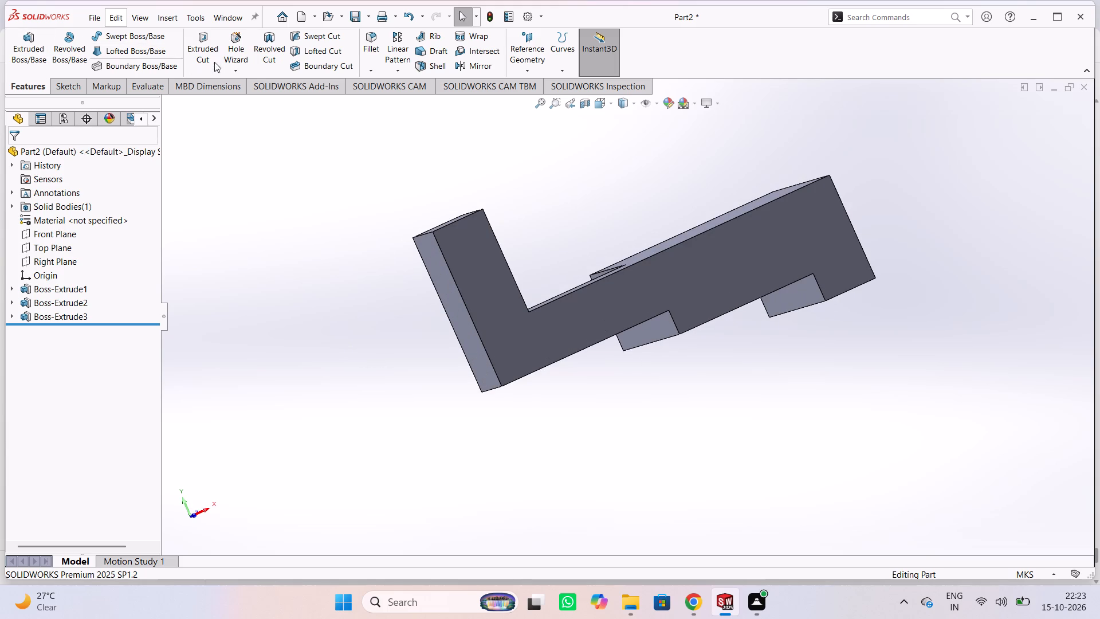
pyautogui.click(371, 38)
pyautogui.click(492, 387)
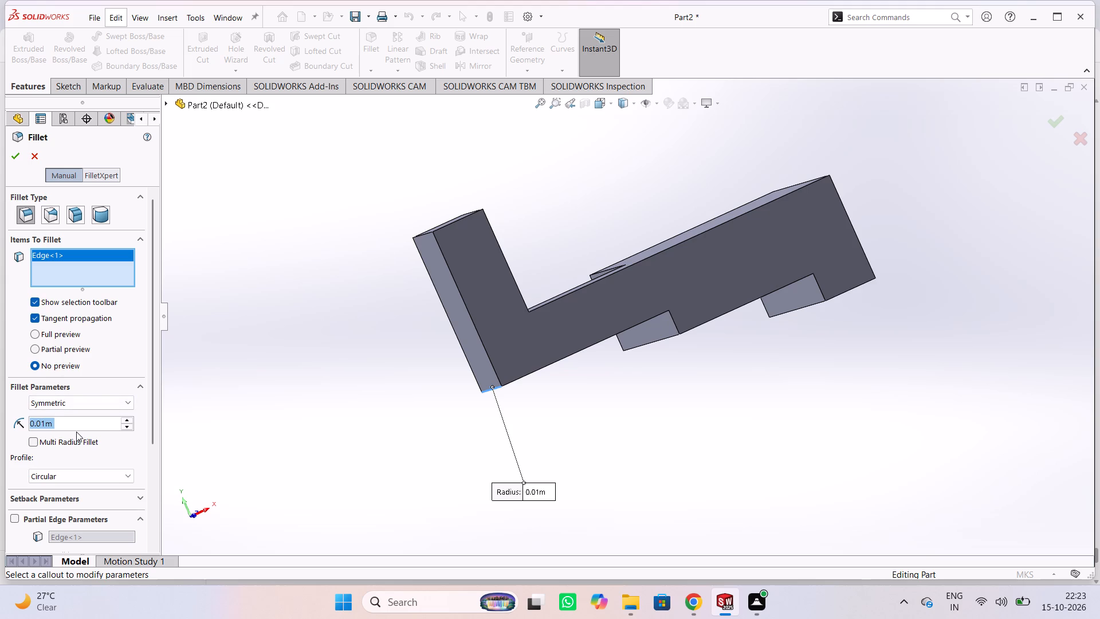
pyautogui.write('15')
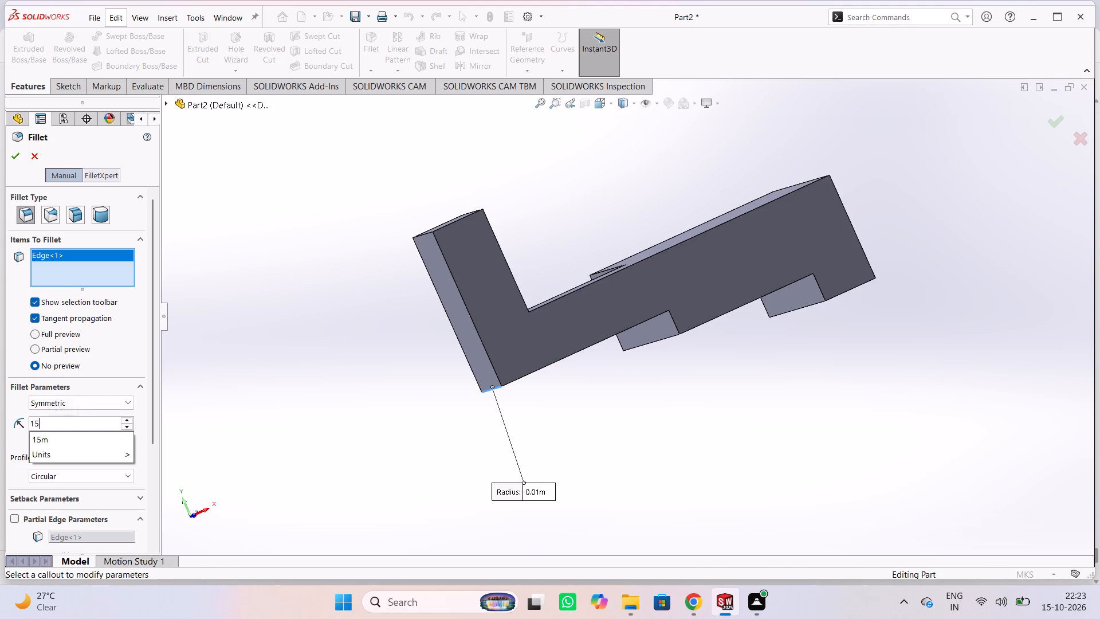
pyautogui.press('Return')
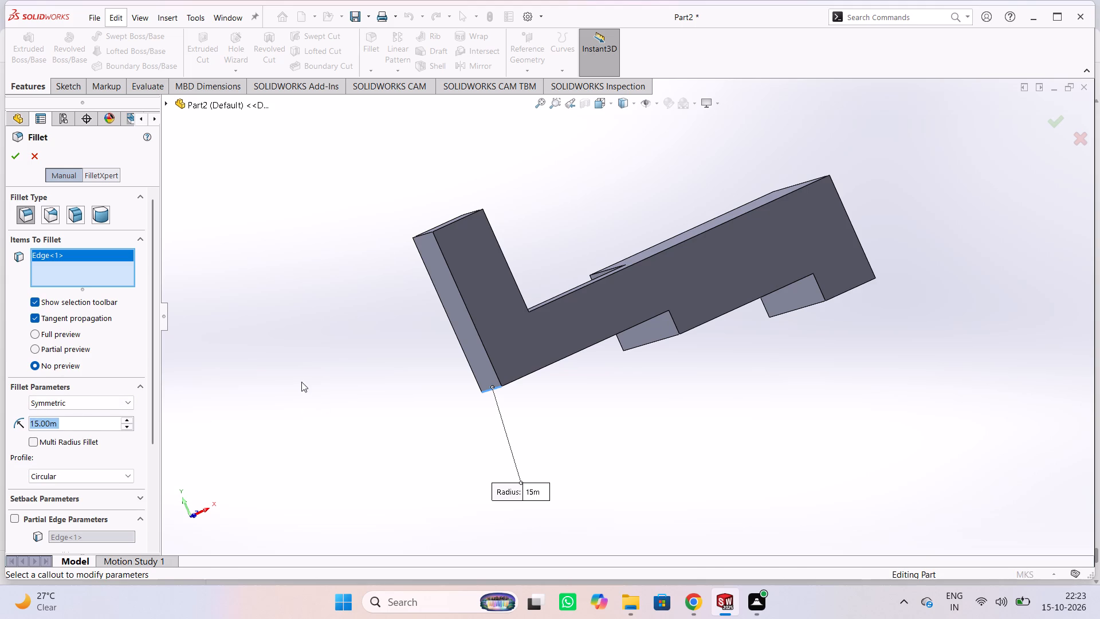
pyautogui.click(14, 159)
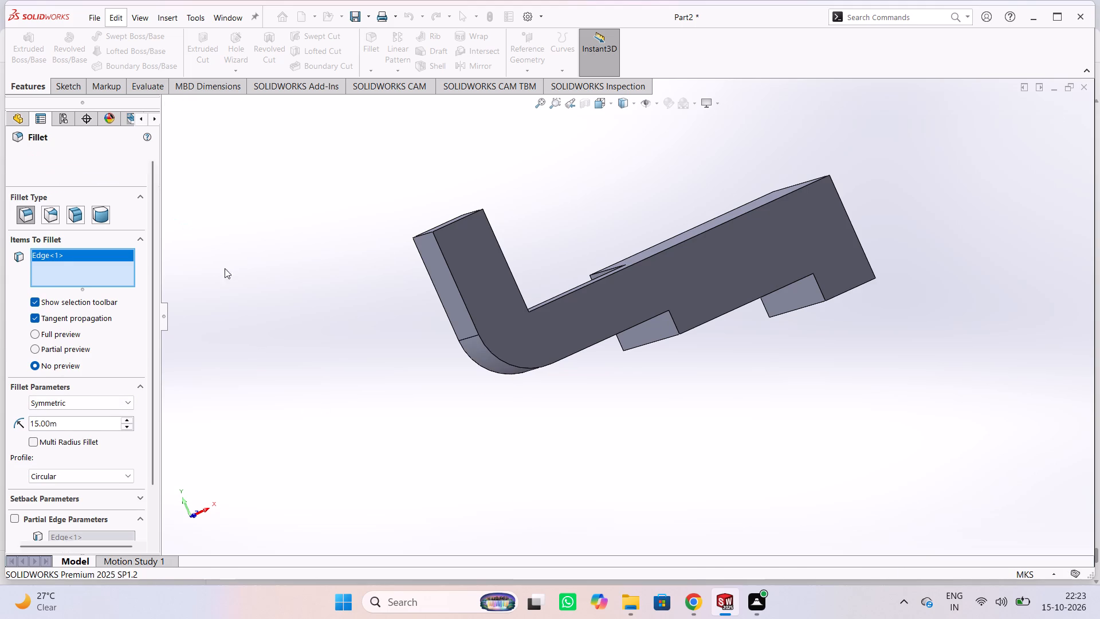
pyautogui.click(270, 312)
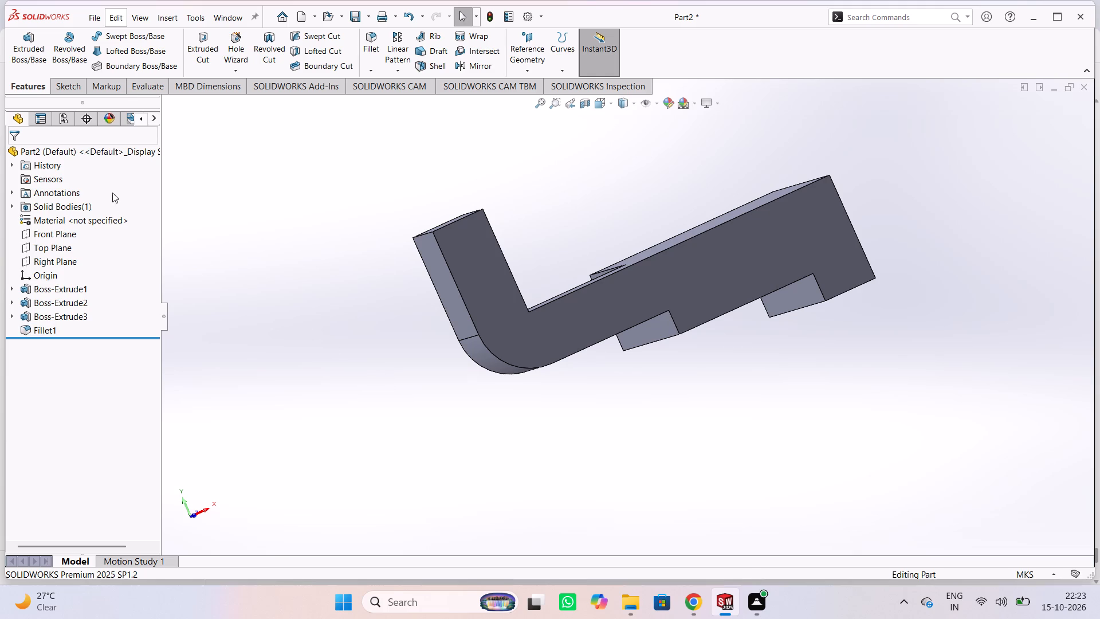
# Examine the part from several angles, checking the rounded corner, the upright and the stepped underside.
pyautogui.moveTo(356, 397); pyautogui.dragTo(288, 441, button='middle')
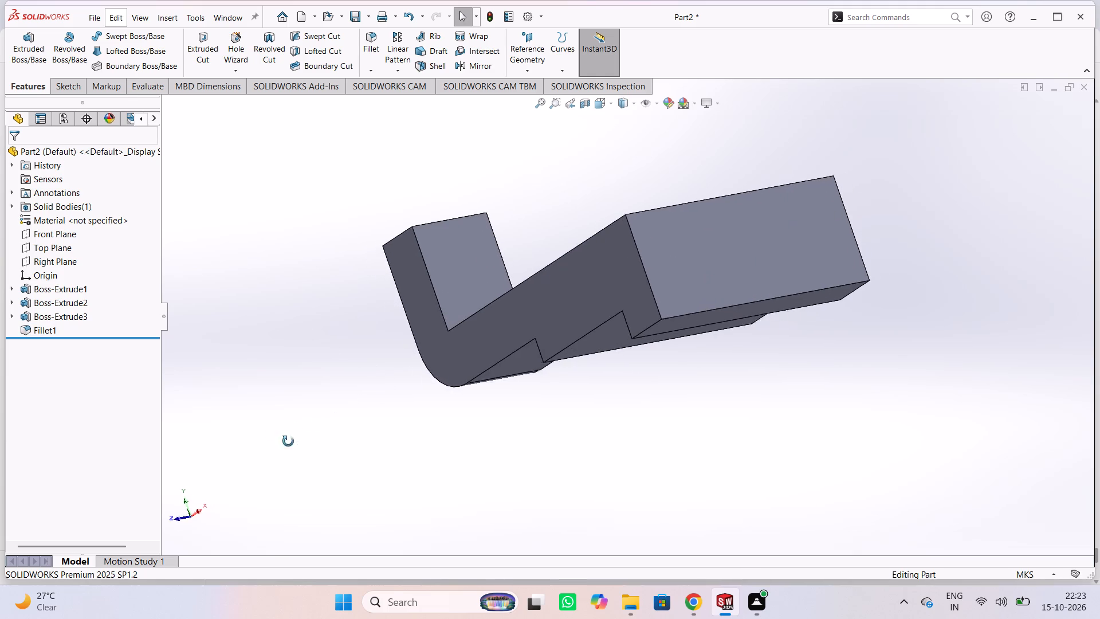
pyautogui.moveTo(288, 441); pyautogui.dragTo(359, 350, button='middle')
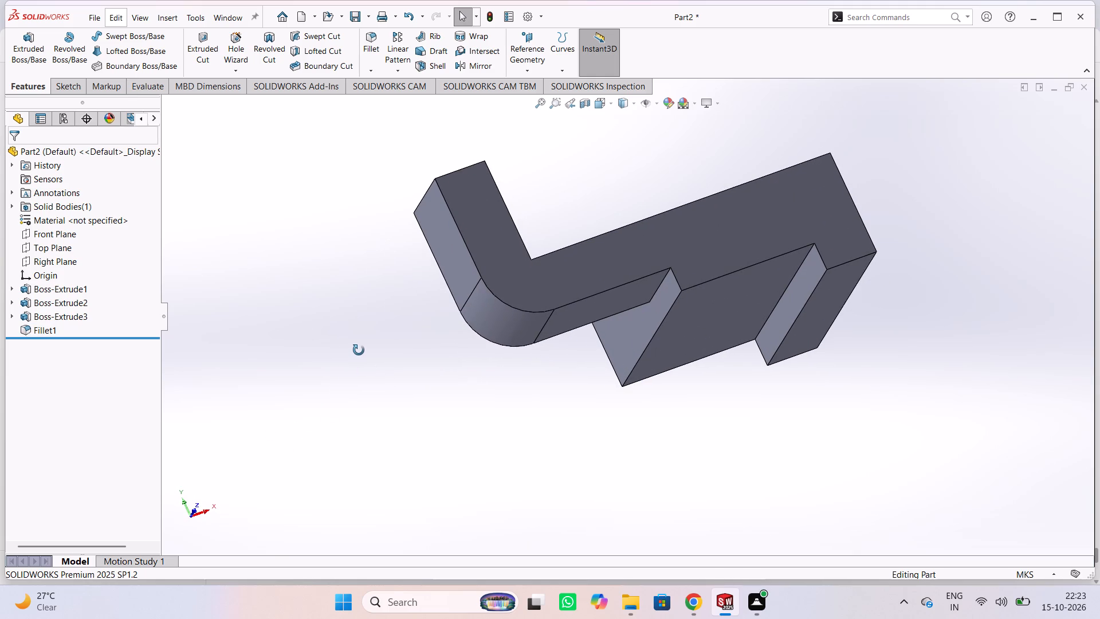
pyautogui.moveTo(359, 350); pyautogui.dragTo(362, 358, button='middle')
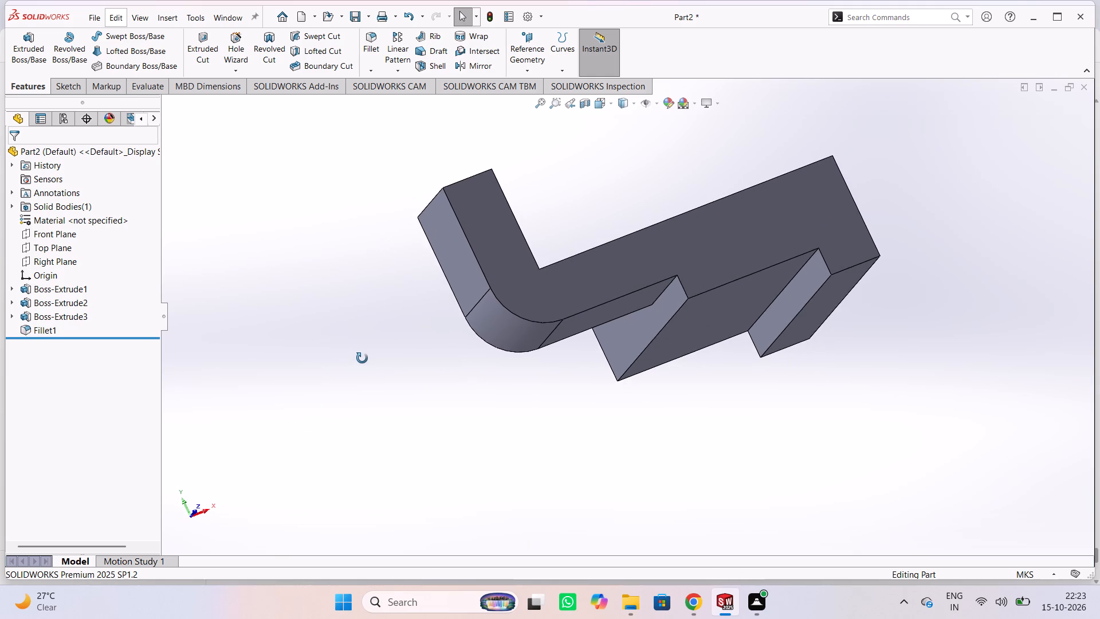
pyautogui.moveTo(362, 358); pyautogui.dragTo(308, 394, button='middle')
pyautogui.moveTo(290, 211); pyautogui.dragTo(291, 277, button='middle')
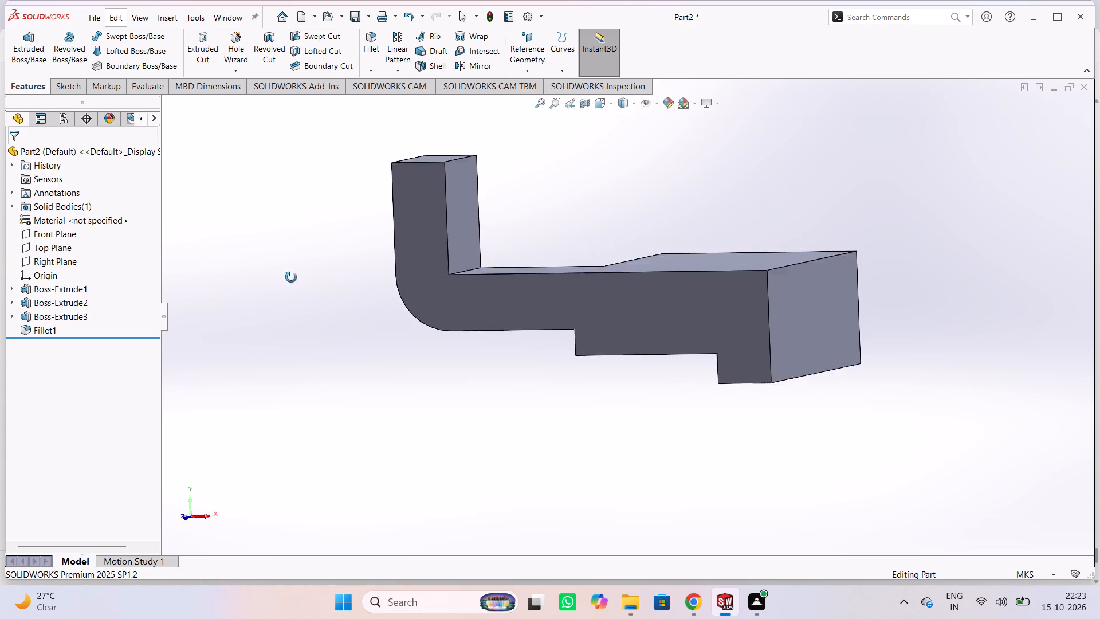
pyautogui.moveTo(291, 277); pyautogui.dragTo(292, 283, button='middle')
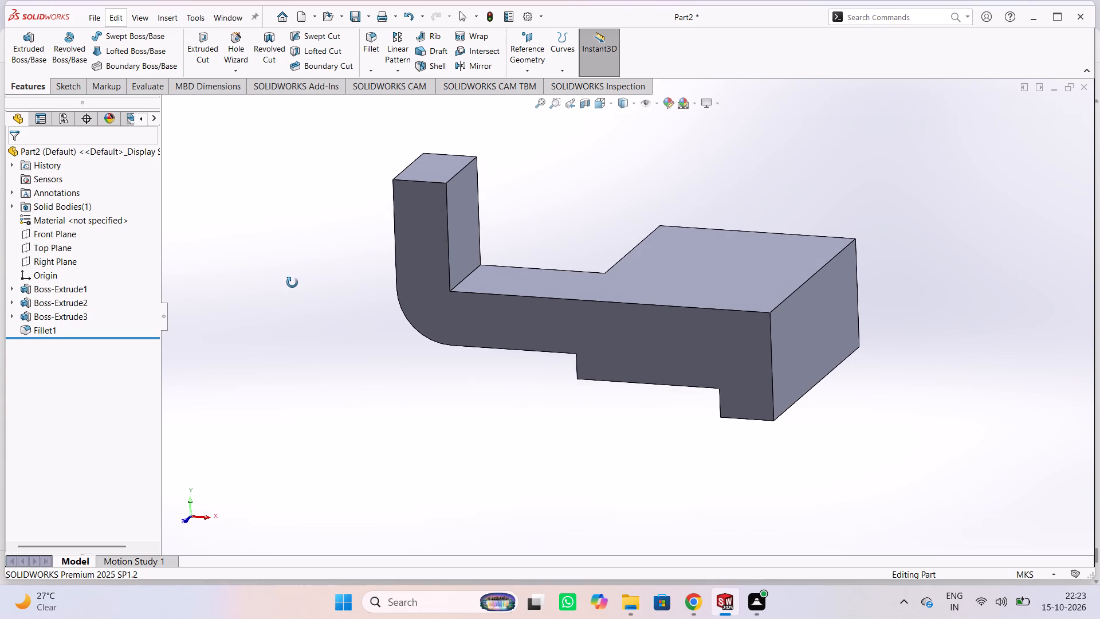
pyautogui.moveTo(292, 283); pyautogui.dragTo(292, 284, button='middle')
pyautogui.middleClick(292, 284)
pyautogui.middleClick(292, 284)
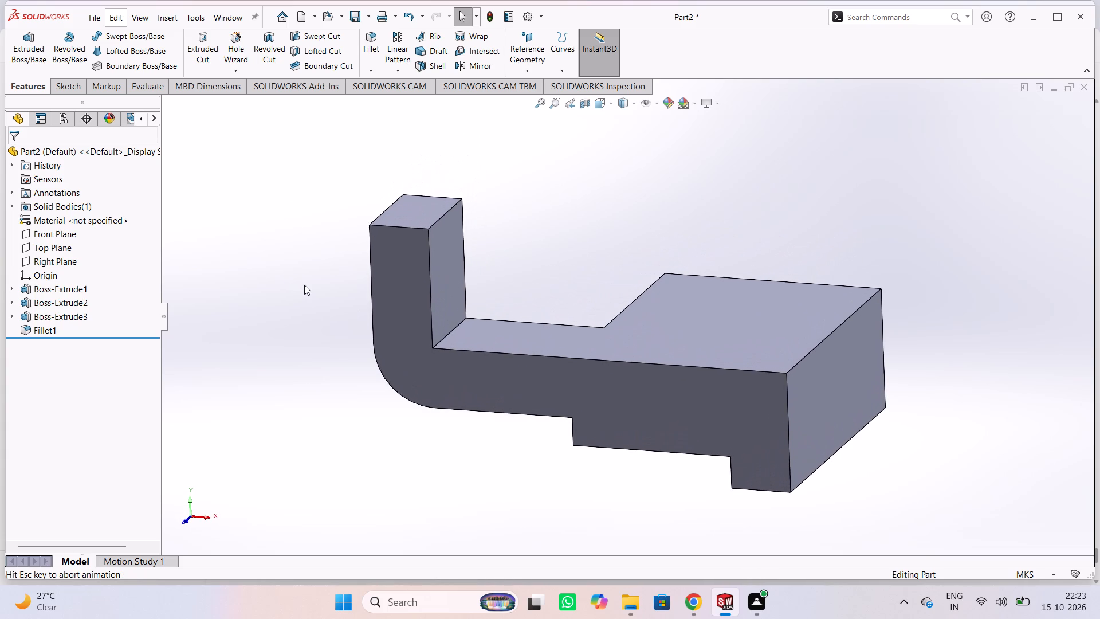
# Open a new sketch on the upright's inner face, the one facing the notched block.
pyautogui.click(447, 246)
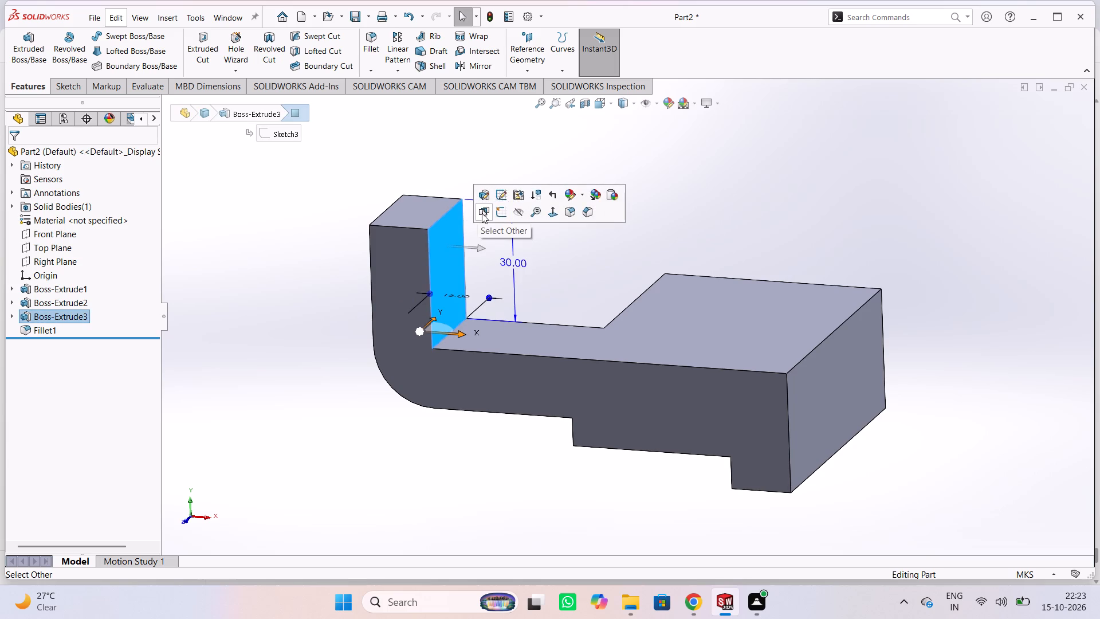
pyautogui.click(505, 216)
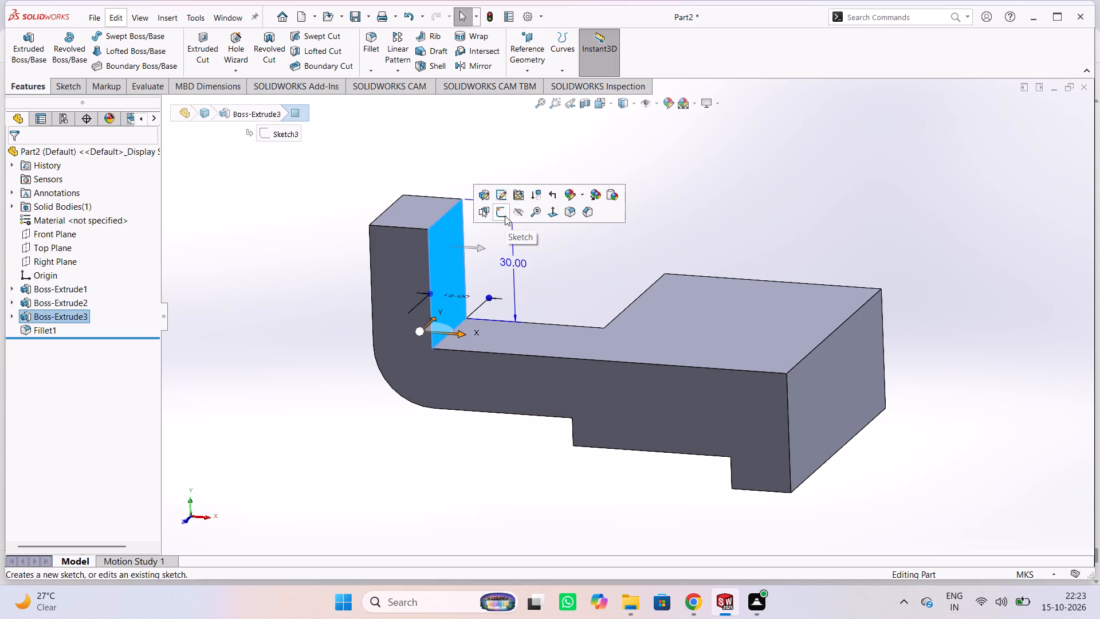
pyautogui.click(680, 199)
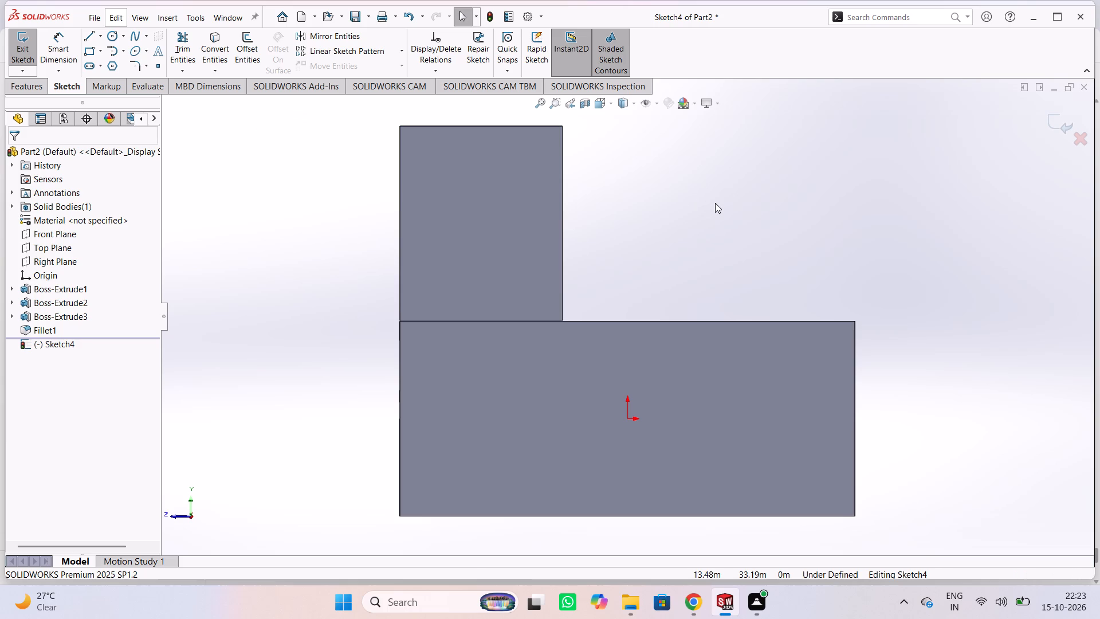
# Examine the upright and stepped block in the front, back and left standard views.
pyautogui.hotkey('ctrl', '1')
pyautogui.hotkey('ctrl', '2')
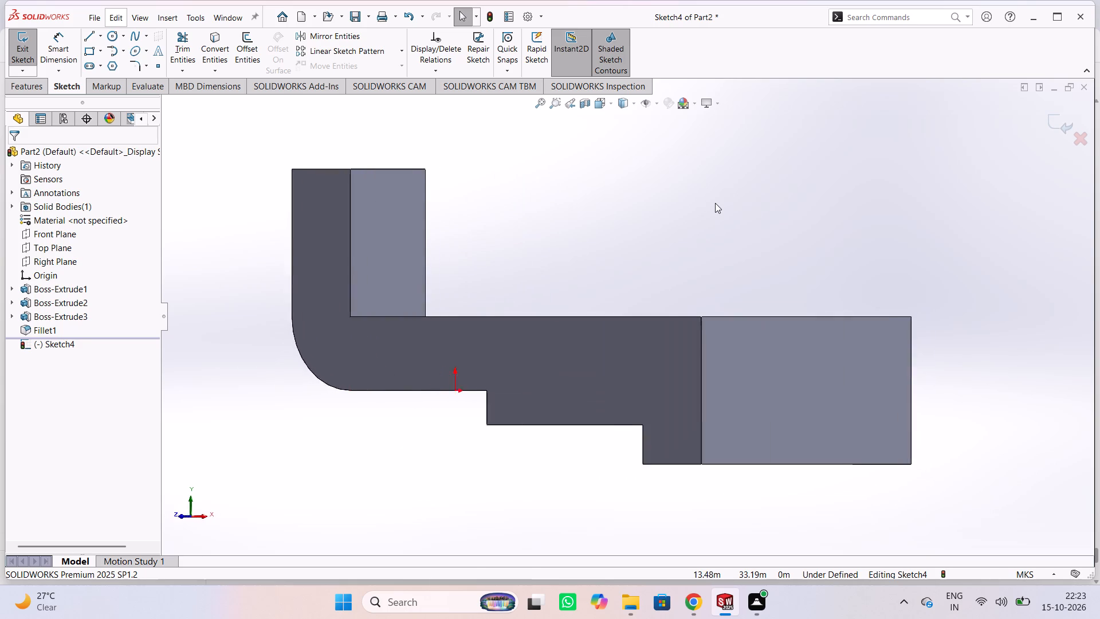
pyautogui.hotkey('ctrl', '3')
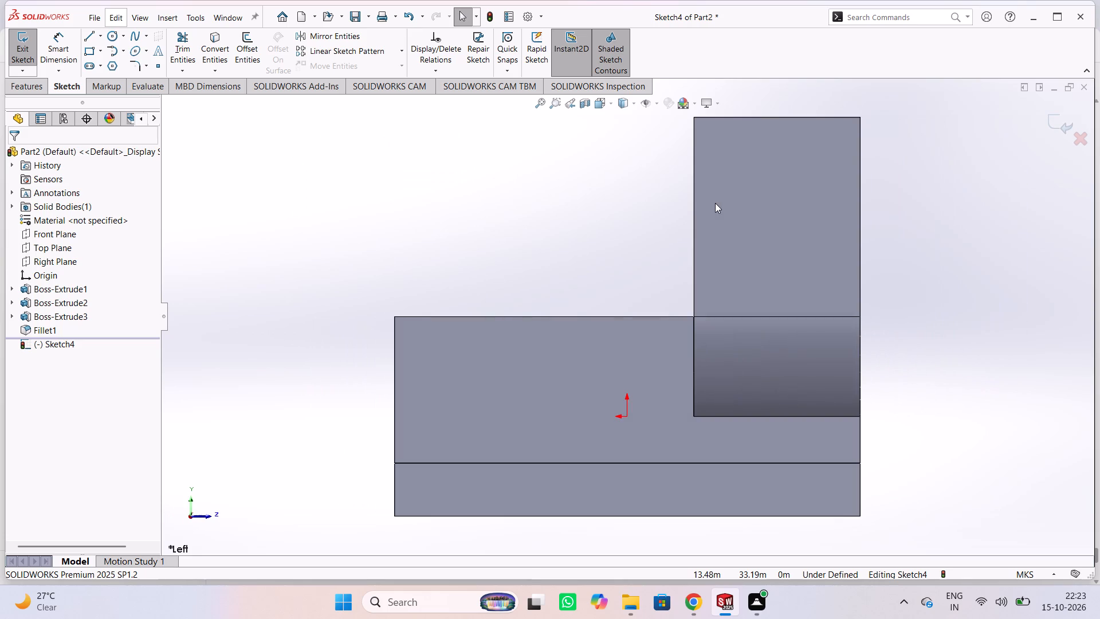
pyautogui.hotkey('ctrl', '2')
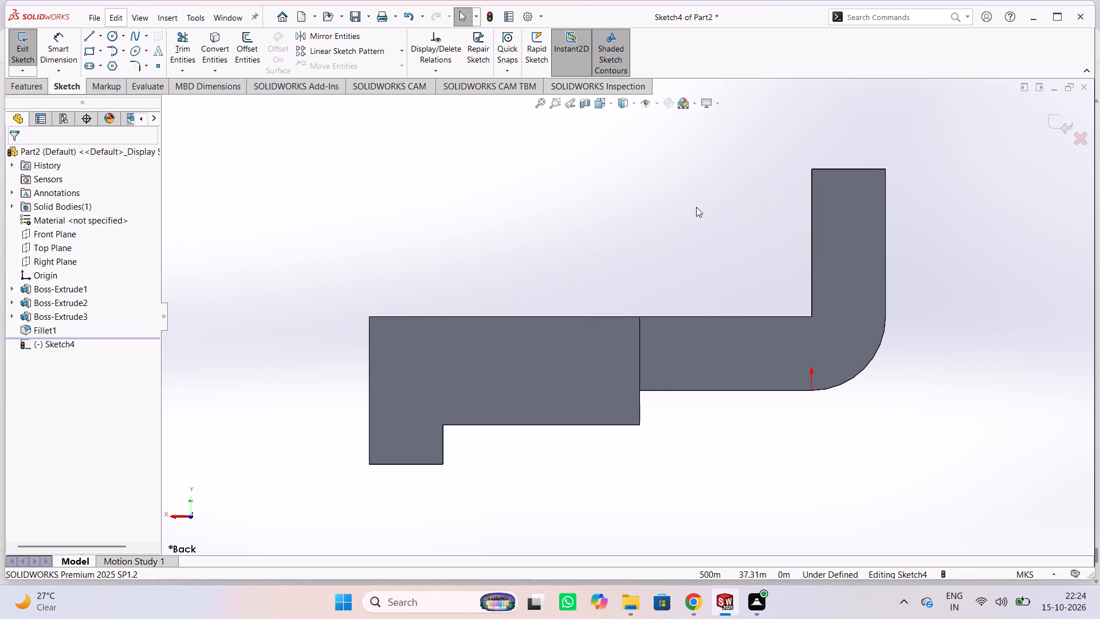
pyautogui.scroll(-1, 696, 207)
pyautogui.scroll(1, 696, 207)
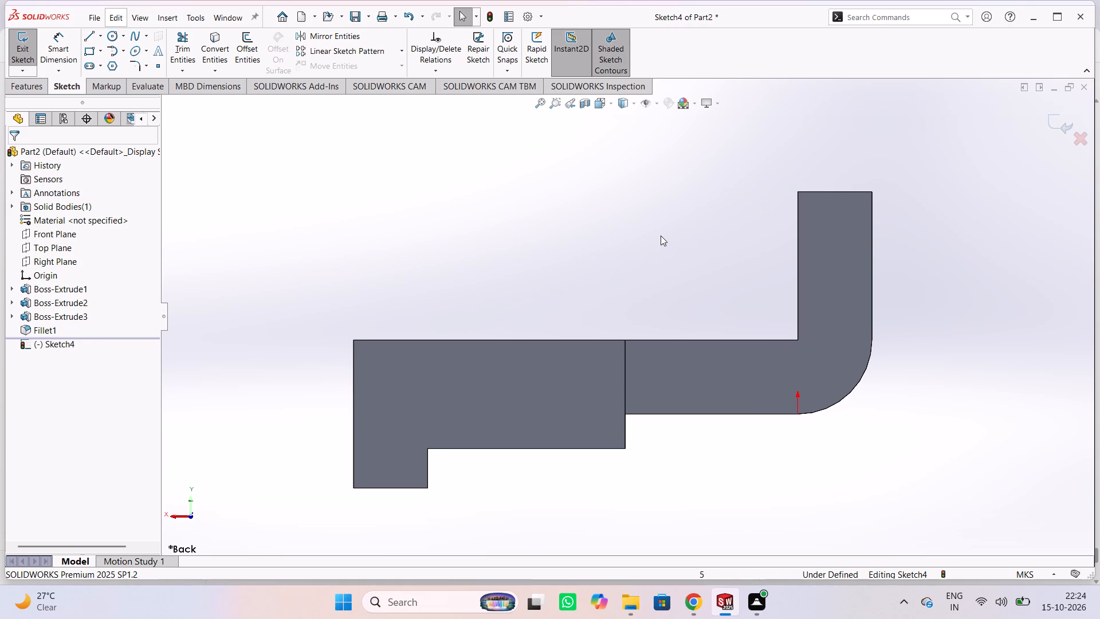
pyautogui.hotkey('ctrl', '3')
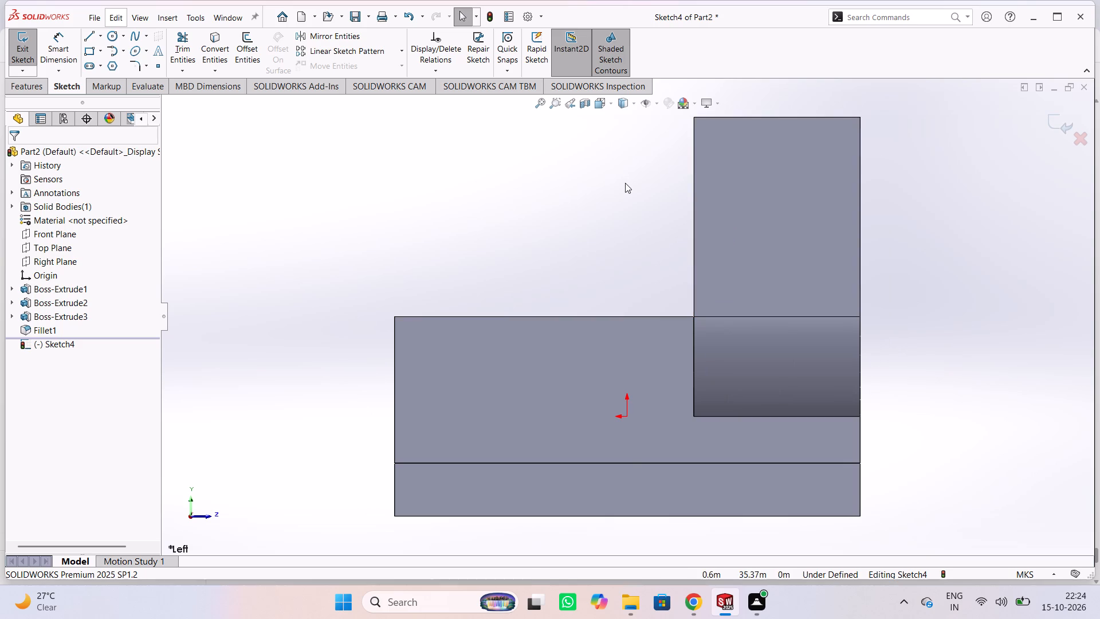
pyautogui.scroll(-1, 632, 189)
pyautogui.scroll(2, 633, 189)
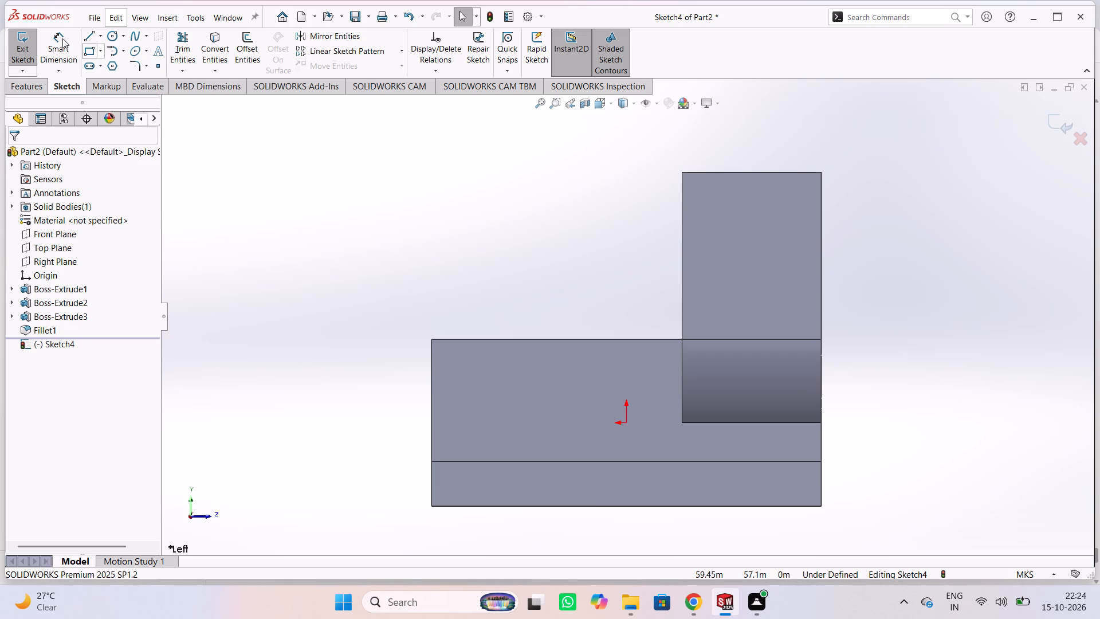
# Draw a corner rectangle about 33 m by 12 m resting on the upright's top edge and overhanging both sides.
pyautogui.click(103, 50)
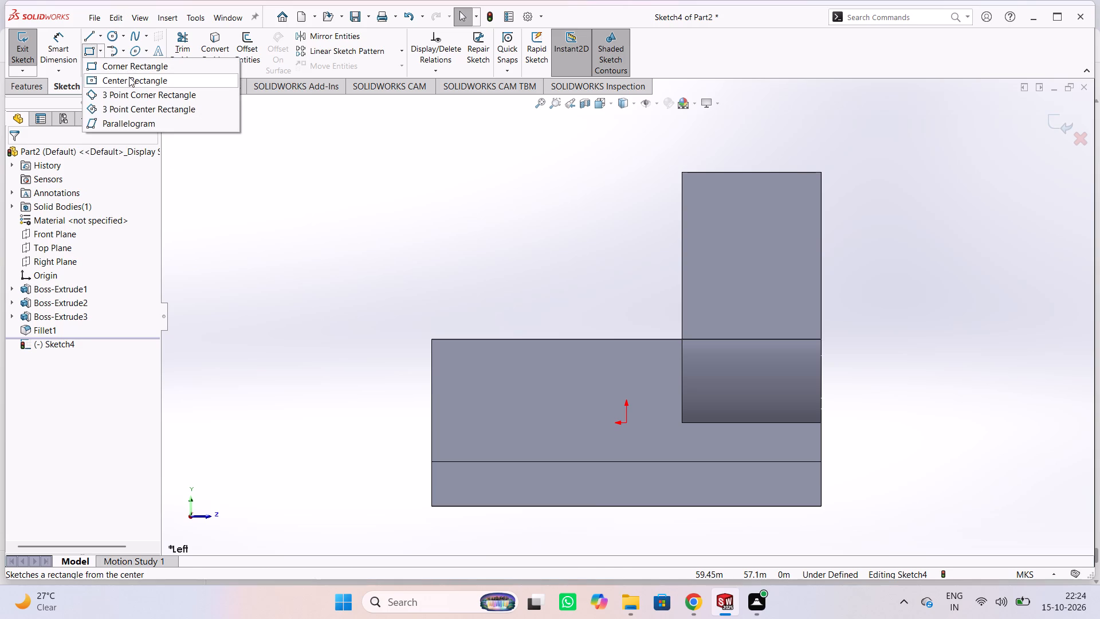
pyautogui.click(247, 174)
pyautogui.click(92, 54)
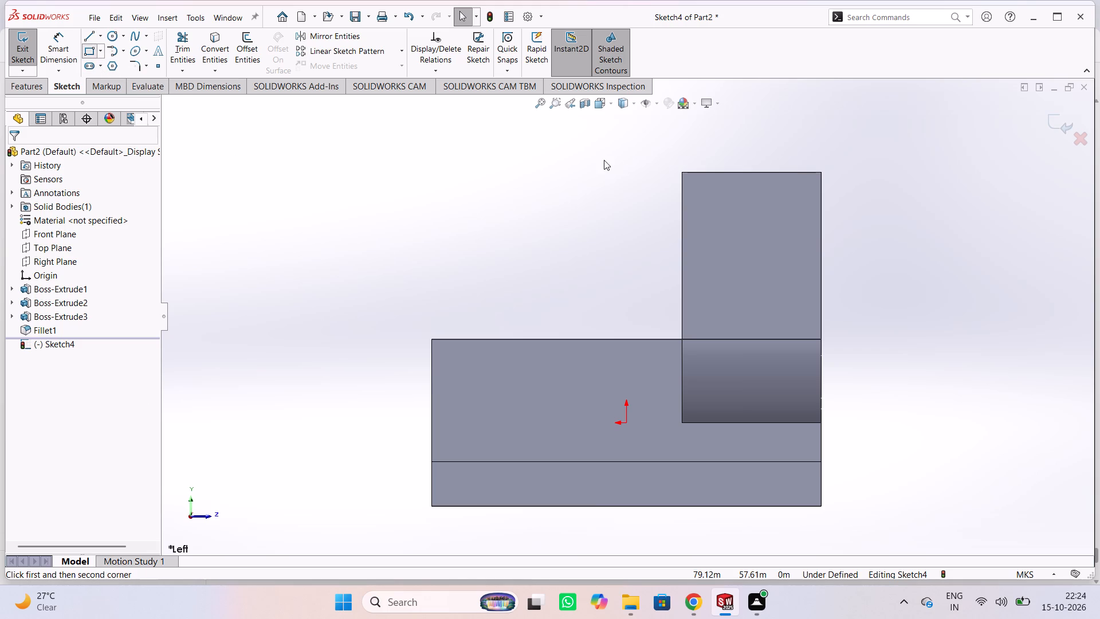
pyautogui.click(664, 173)
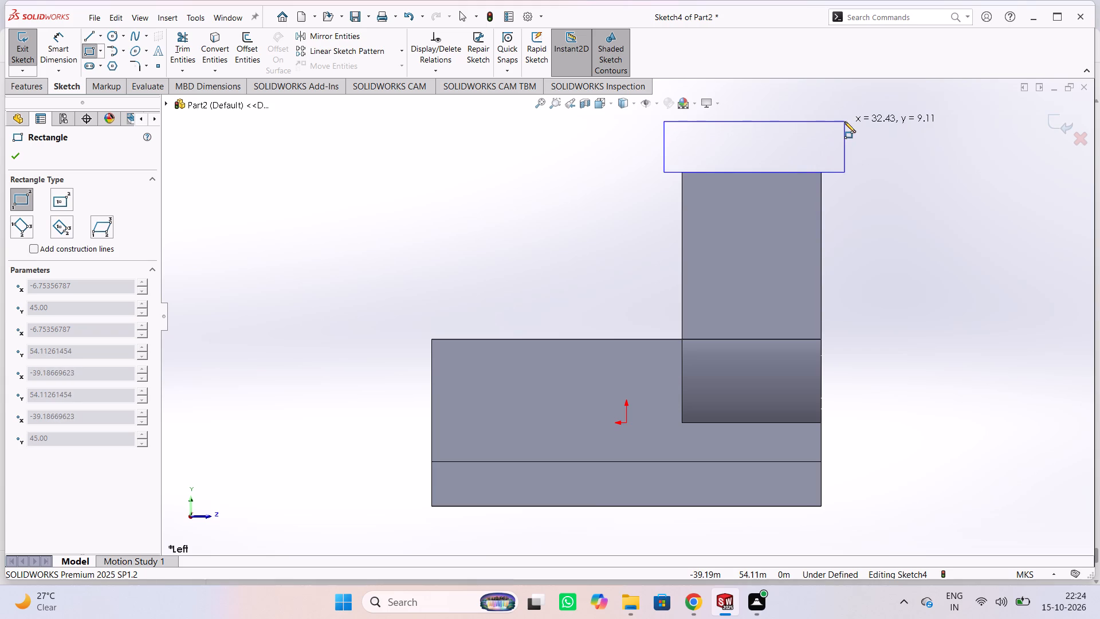
pyautogui.scroll(-3, 844, 122)
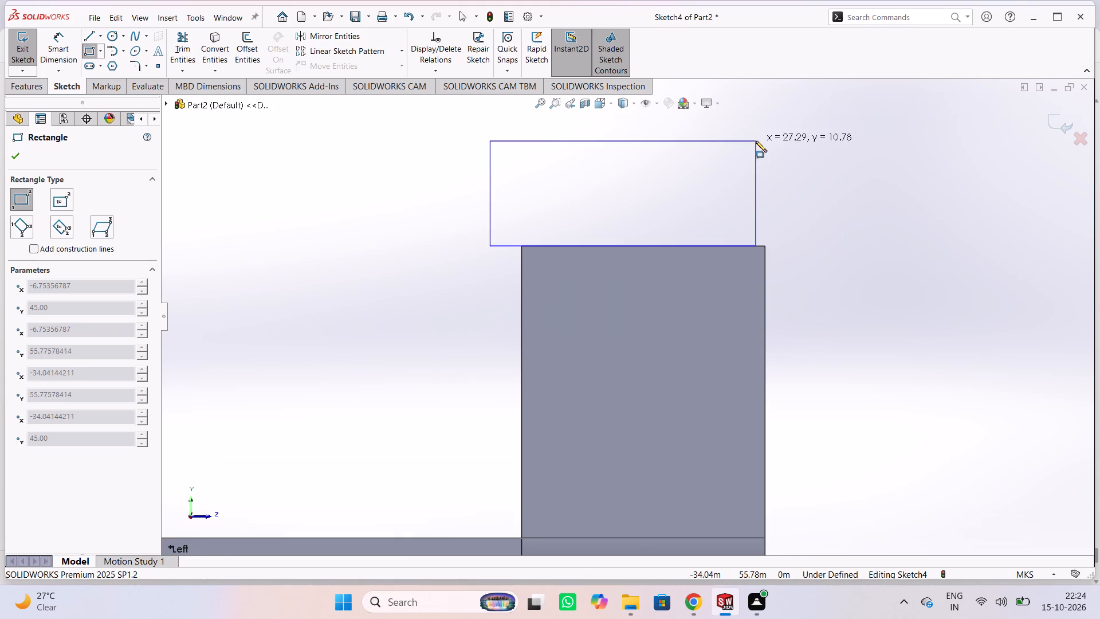
pyautogui.click(811, 129)
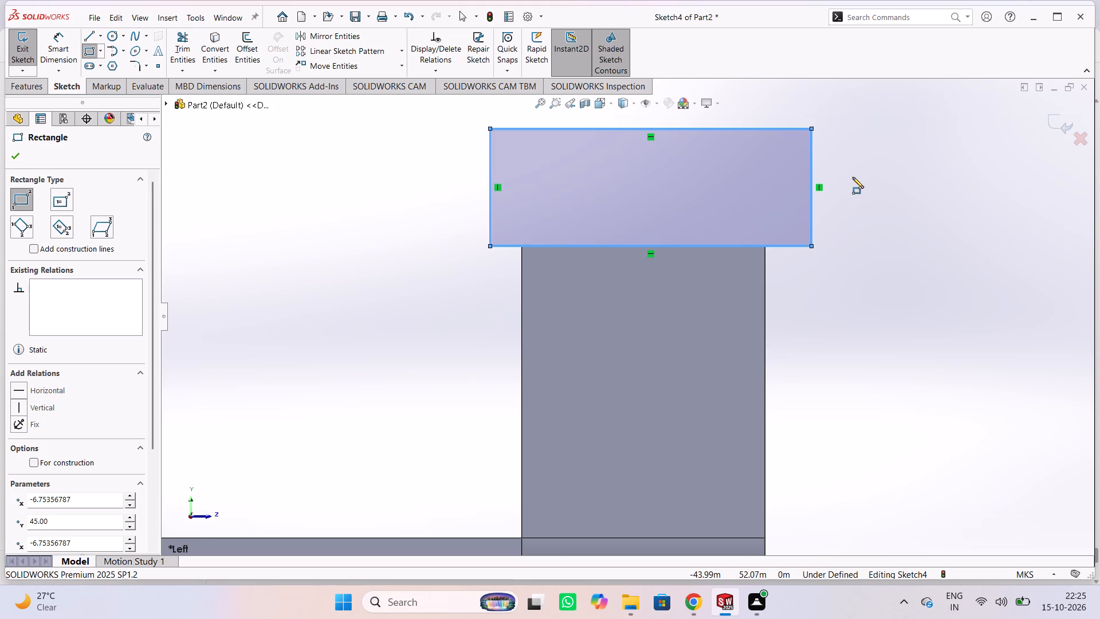
pyautogui.press('Escape')
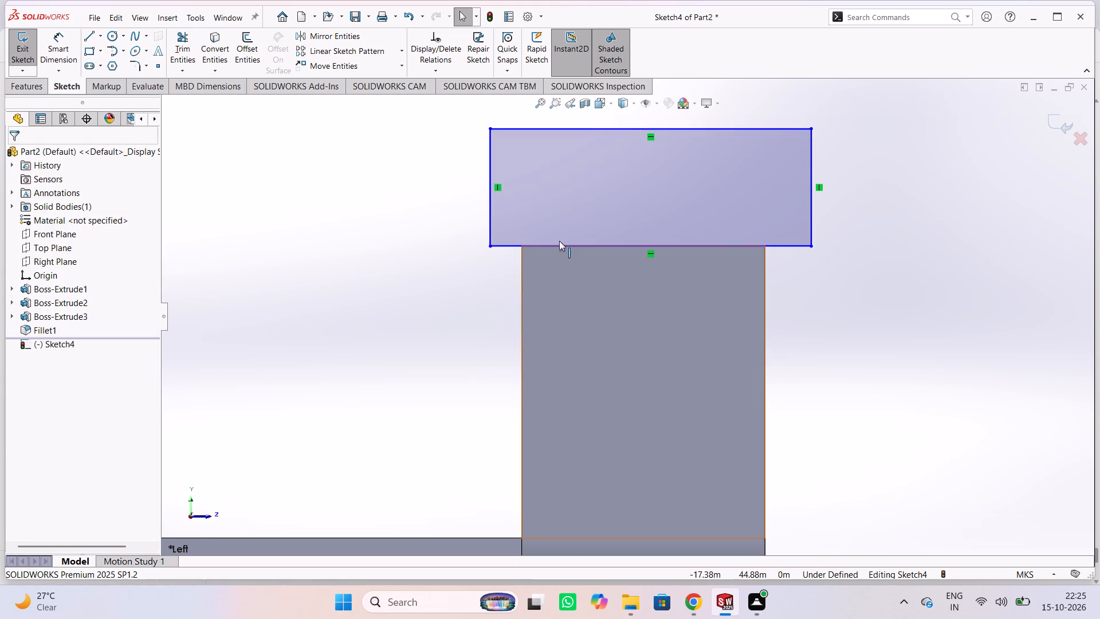
# Dimension the rectangle's long top side with Smart Dimension and set it to 45 m.
pyautogui.scroll(-3, 493, 235)
pyautogui.scroll(4, 486, 235)
pyautogui.rightClick(500, 253)
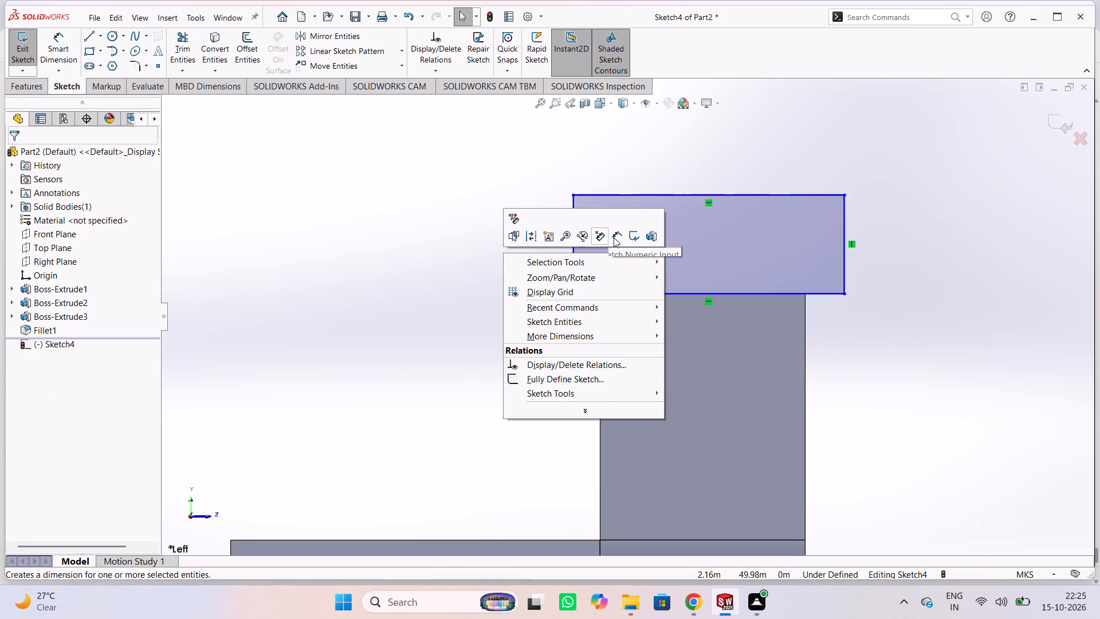
pyautogui.click(614, 237)
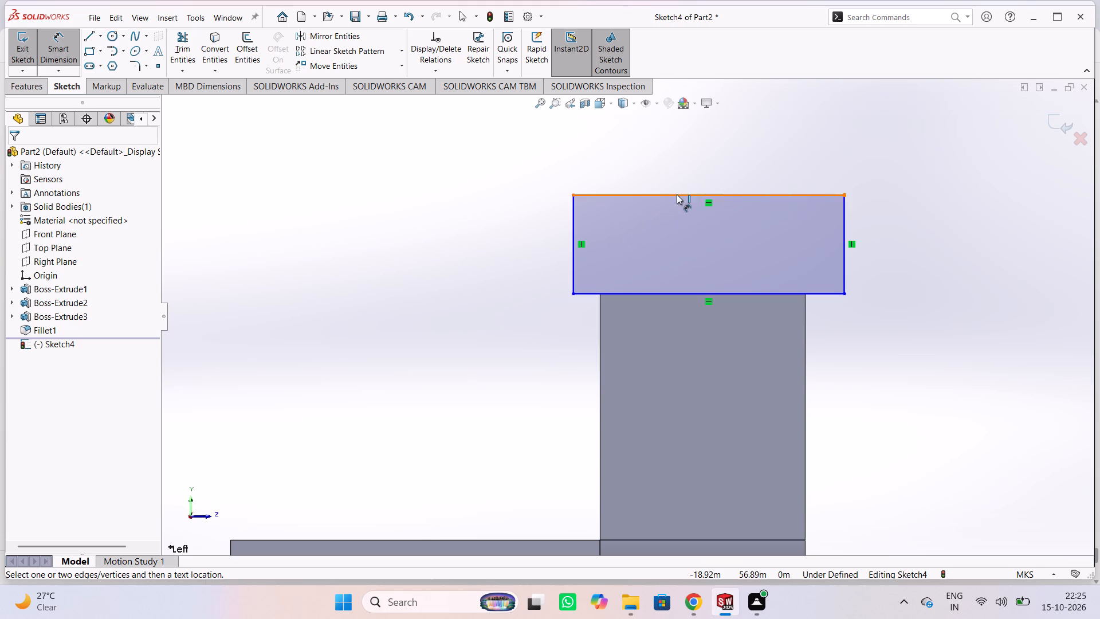
pyautogui.click(678, 193)
pyautogui.click(696, 143)
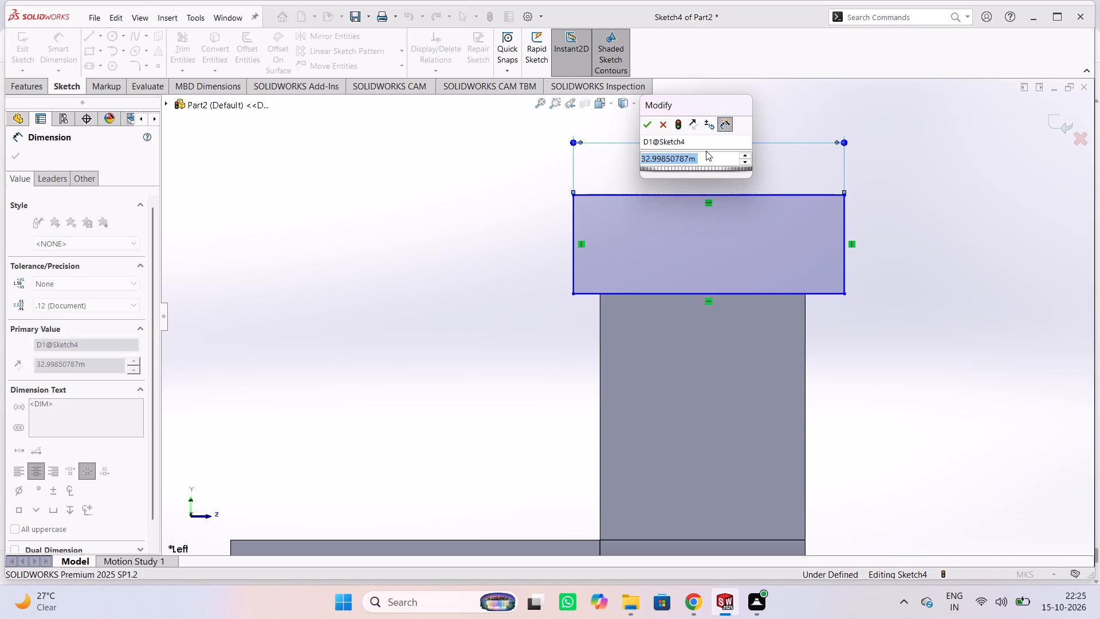
pyautogui.write('45')
pyautogui.press('Return')
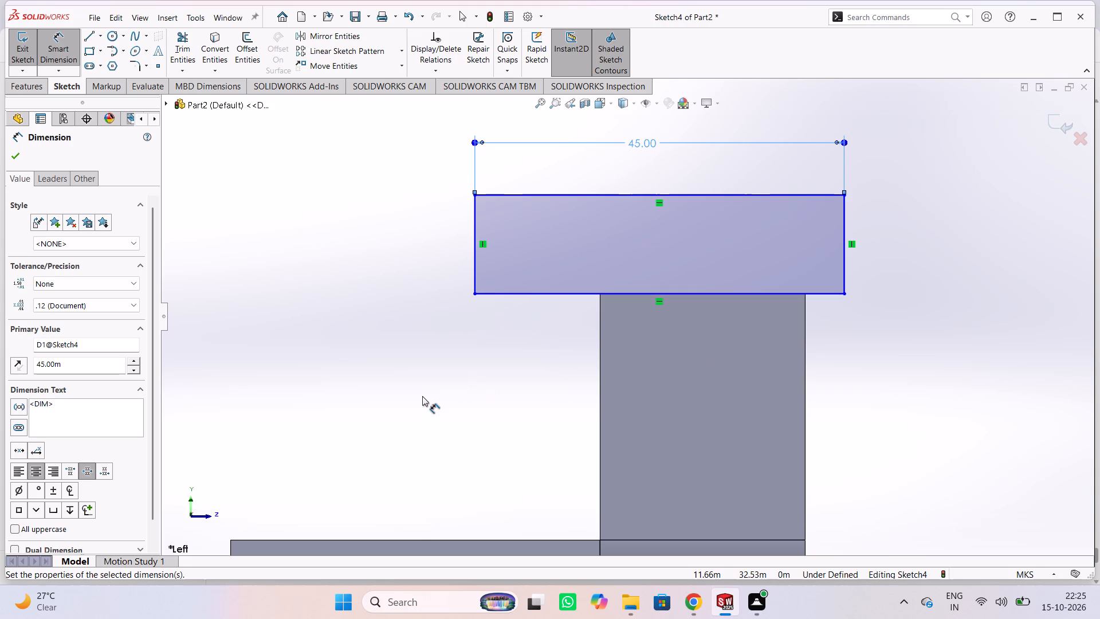
# Dimension the rectangle's vertical side with Smart Dimension and set its height to 25 m.
pyautogui.click(843, 260)
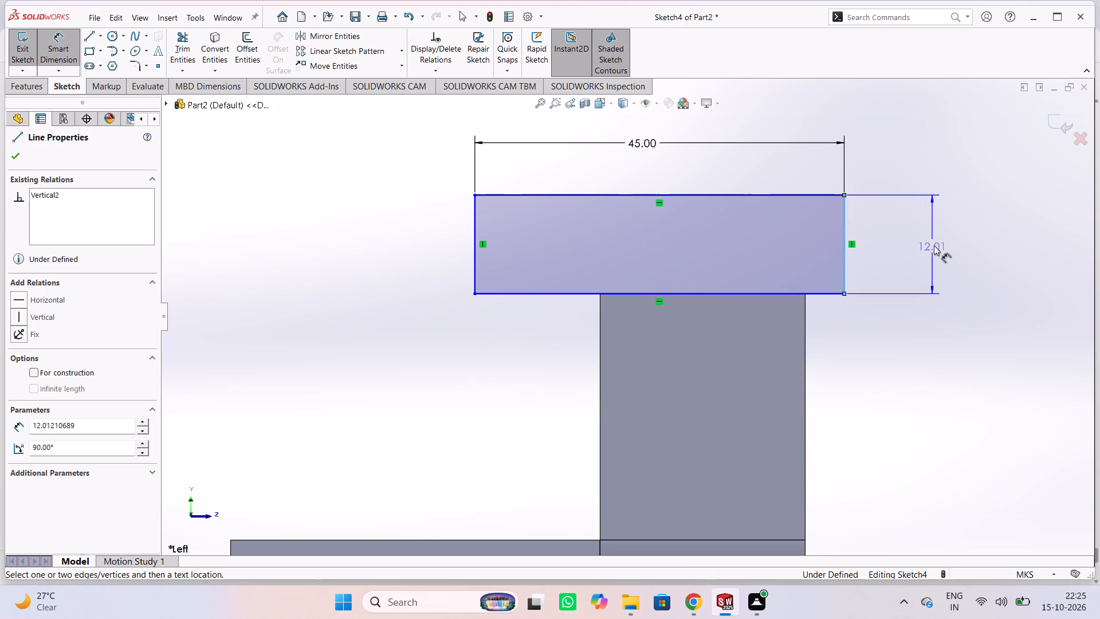
pyautogui.click(928, 250)
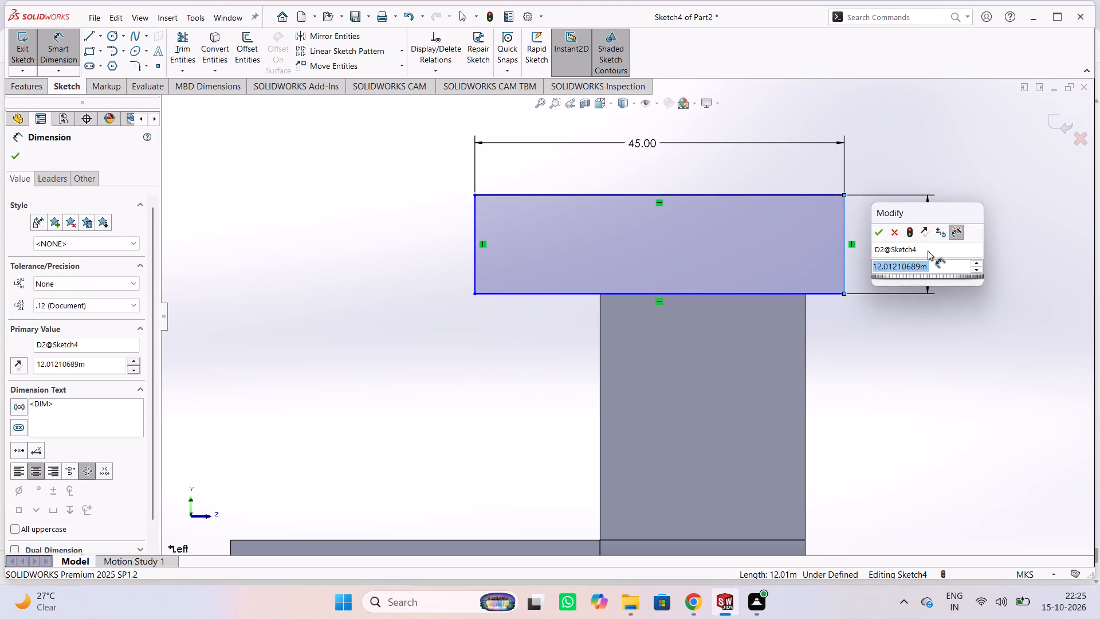
pyautogui.write('25')
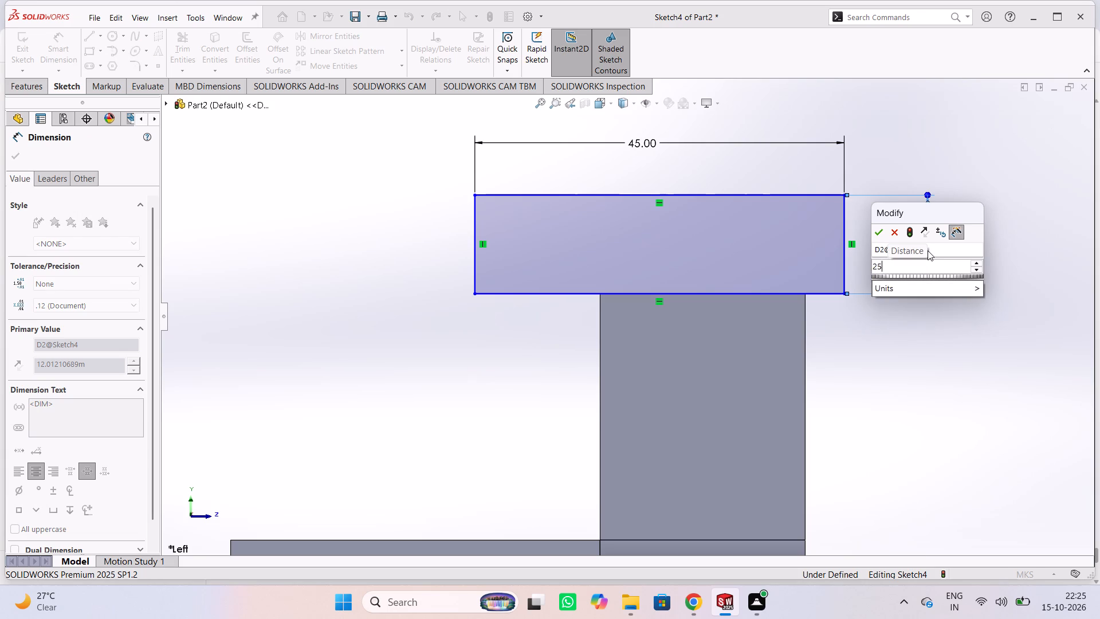
pyautogui.press('Return')
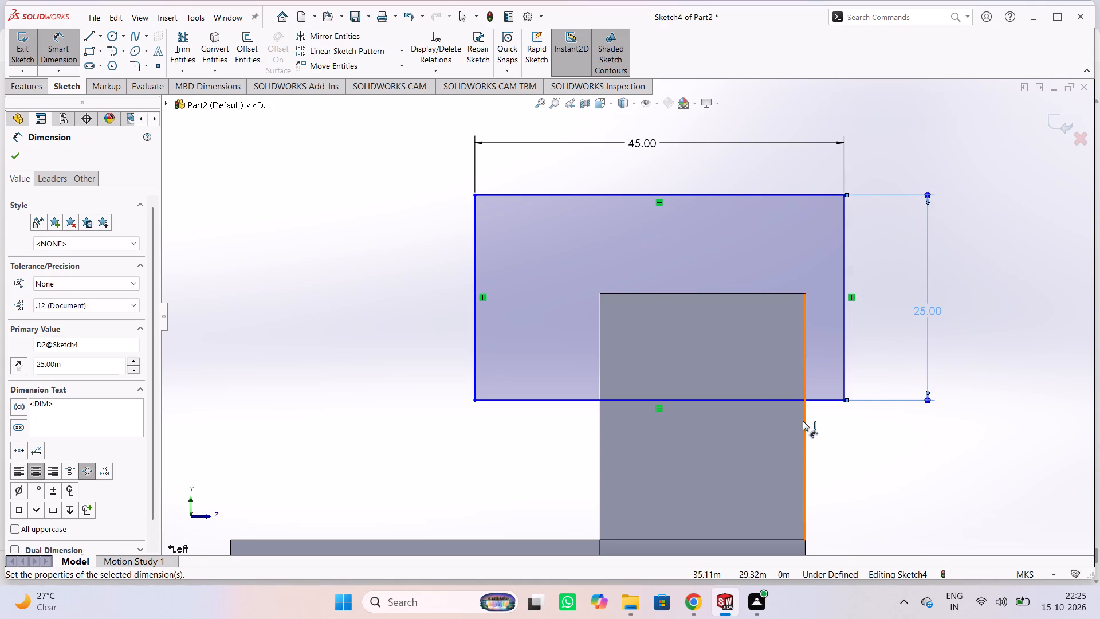
# Dimension the rectangle's bottom side to the upright's top edge and set the distance to 0 m.
pyautogui.click(753, 398)
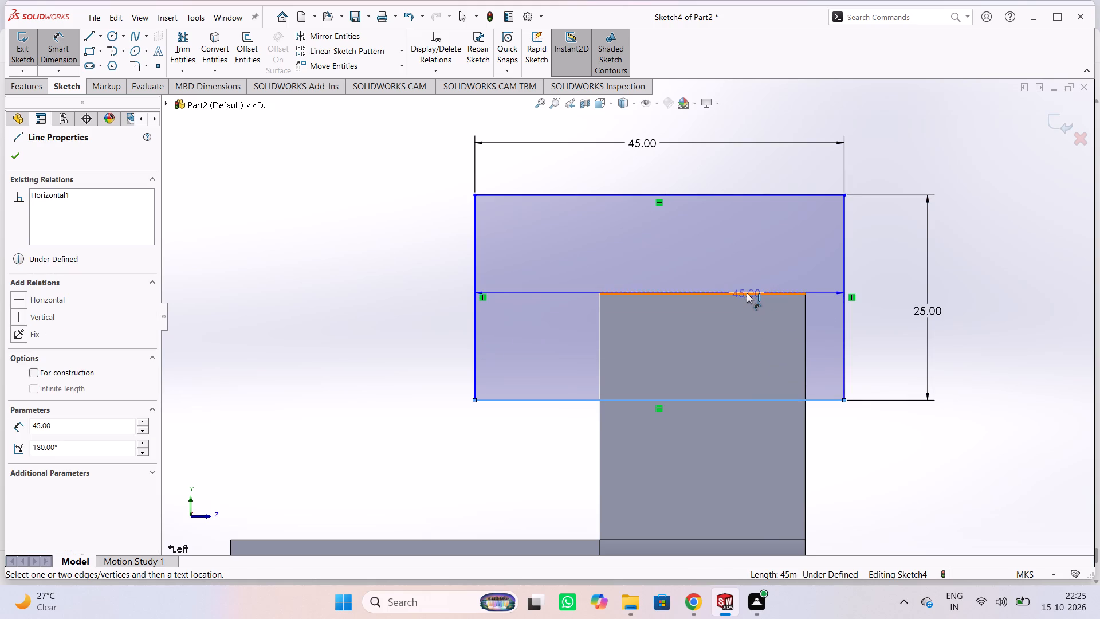
pyautogui.click(746, 293)
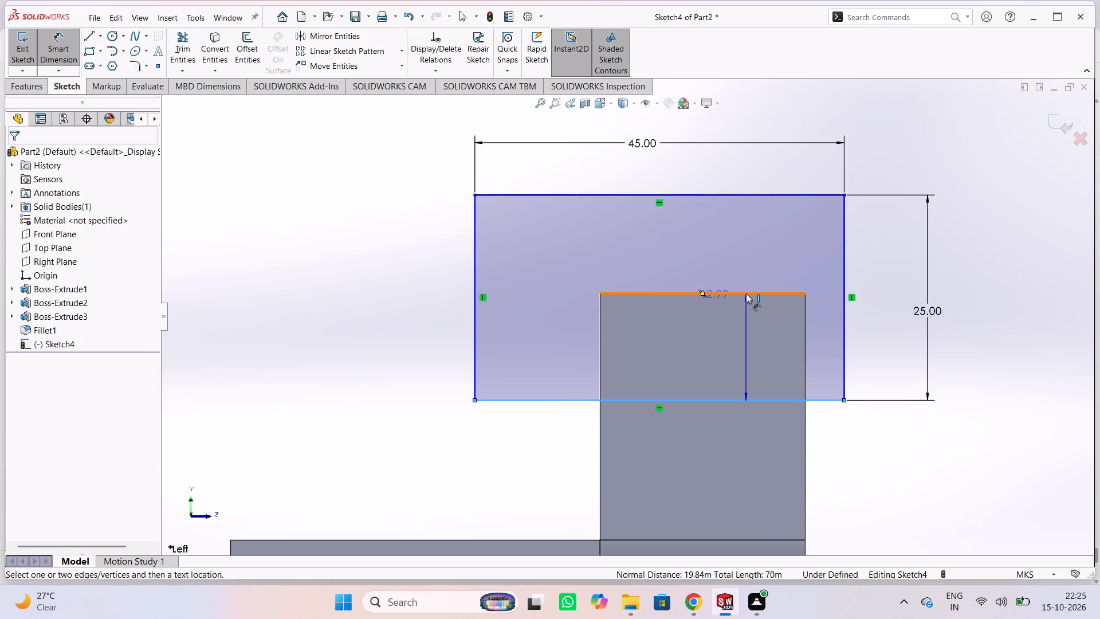
pyautogui.click(333, 355)
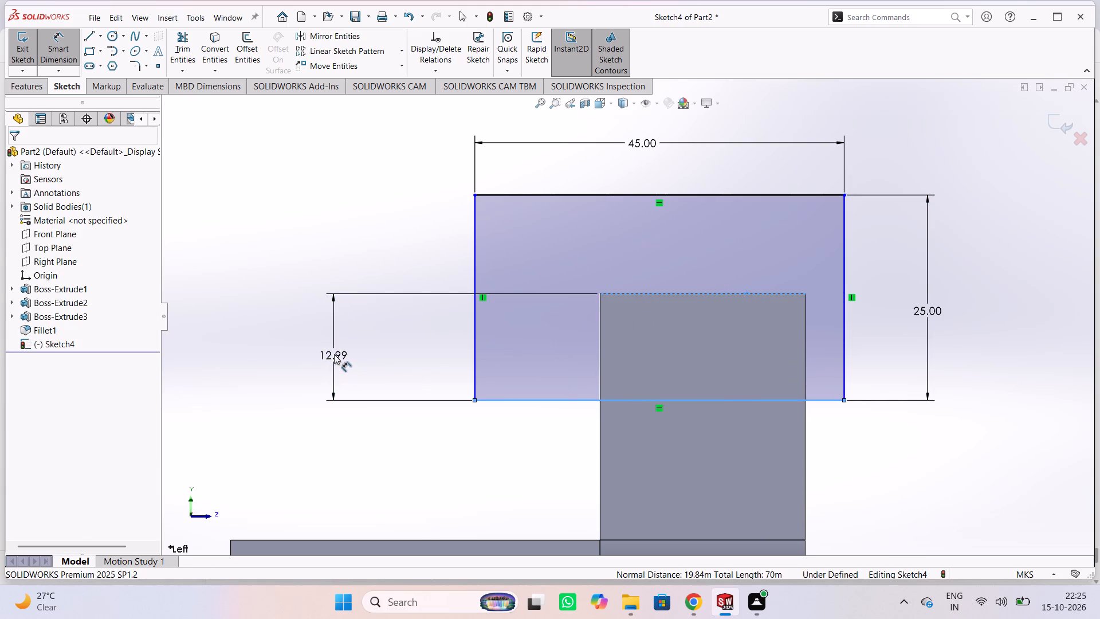
pyautogui.press('0')
pyautogui.press('Return')
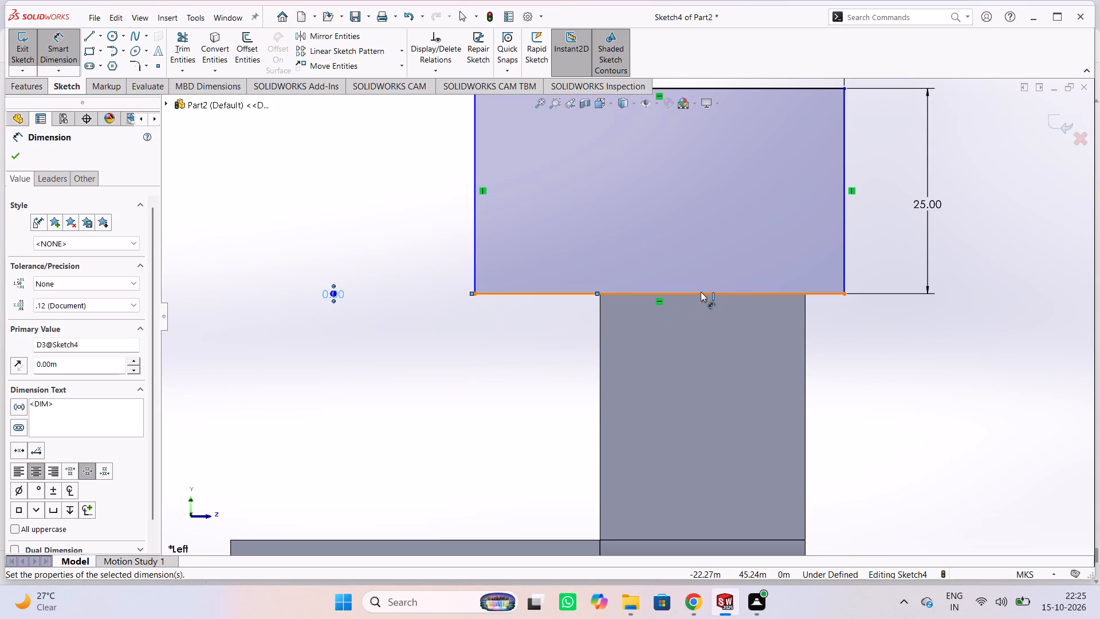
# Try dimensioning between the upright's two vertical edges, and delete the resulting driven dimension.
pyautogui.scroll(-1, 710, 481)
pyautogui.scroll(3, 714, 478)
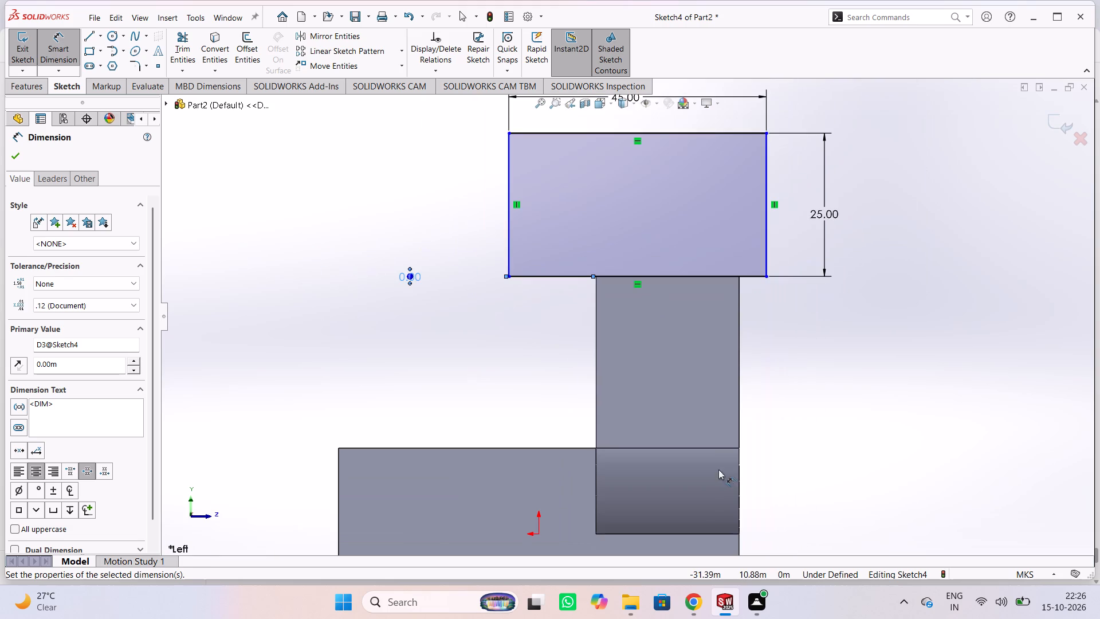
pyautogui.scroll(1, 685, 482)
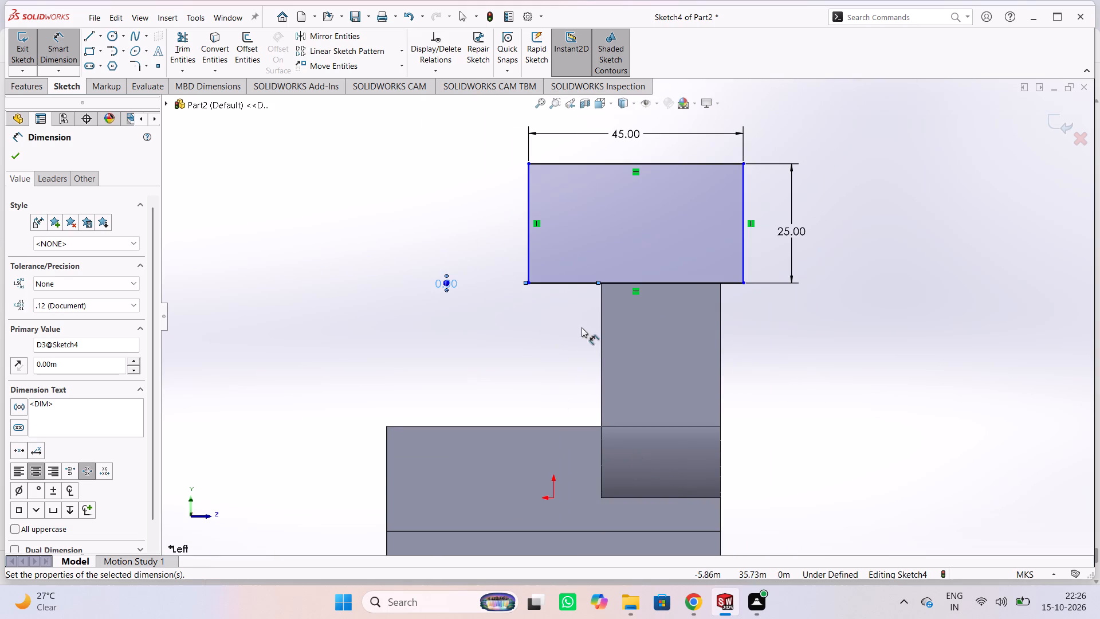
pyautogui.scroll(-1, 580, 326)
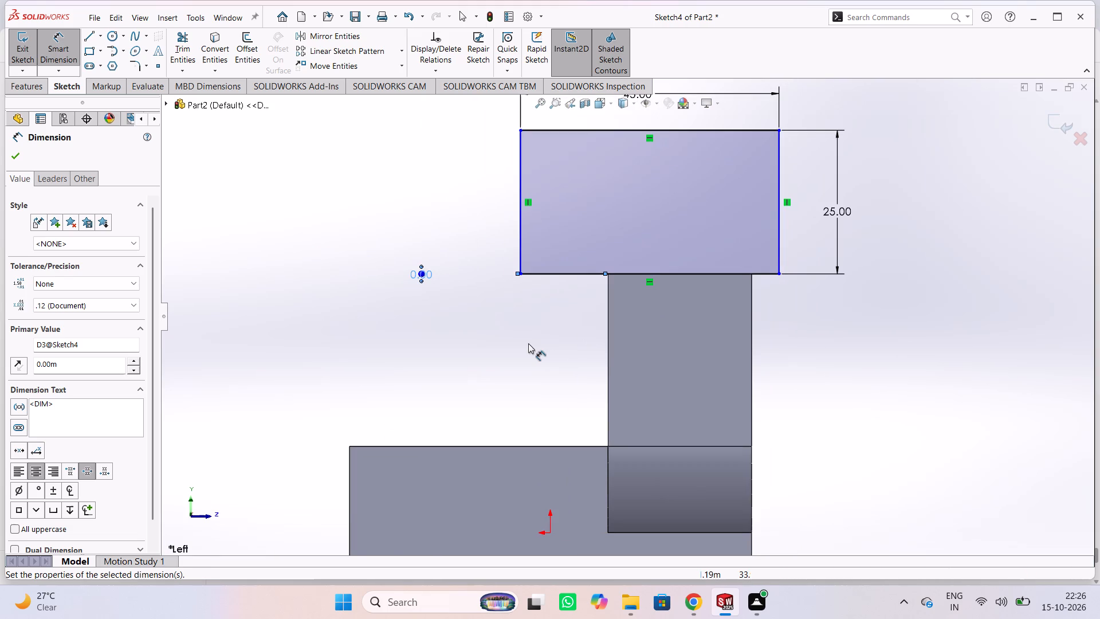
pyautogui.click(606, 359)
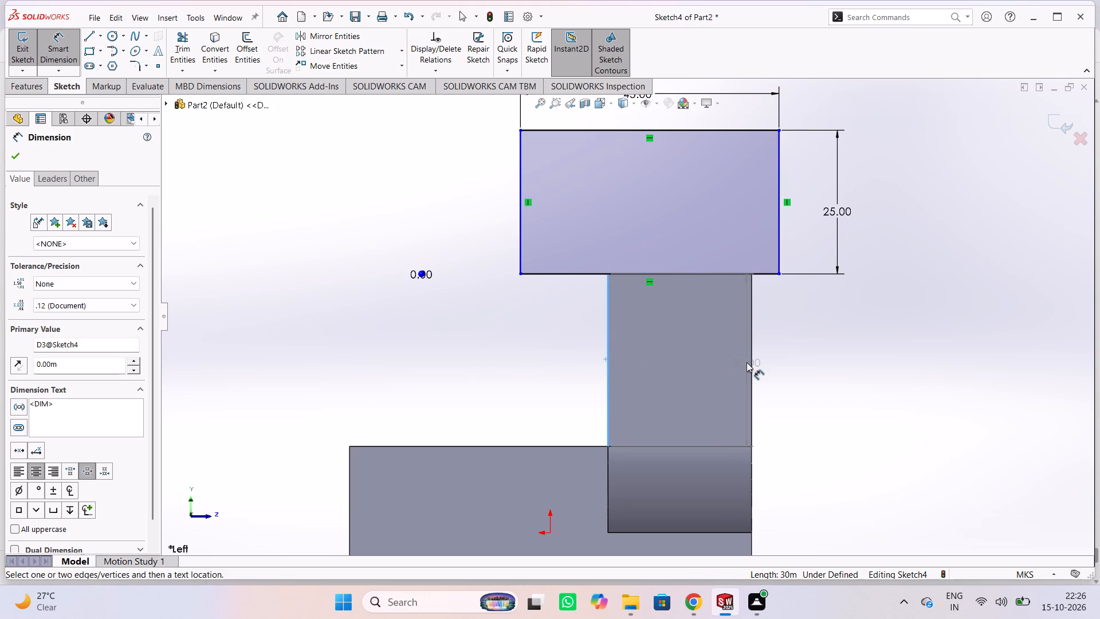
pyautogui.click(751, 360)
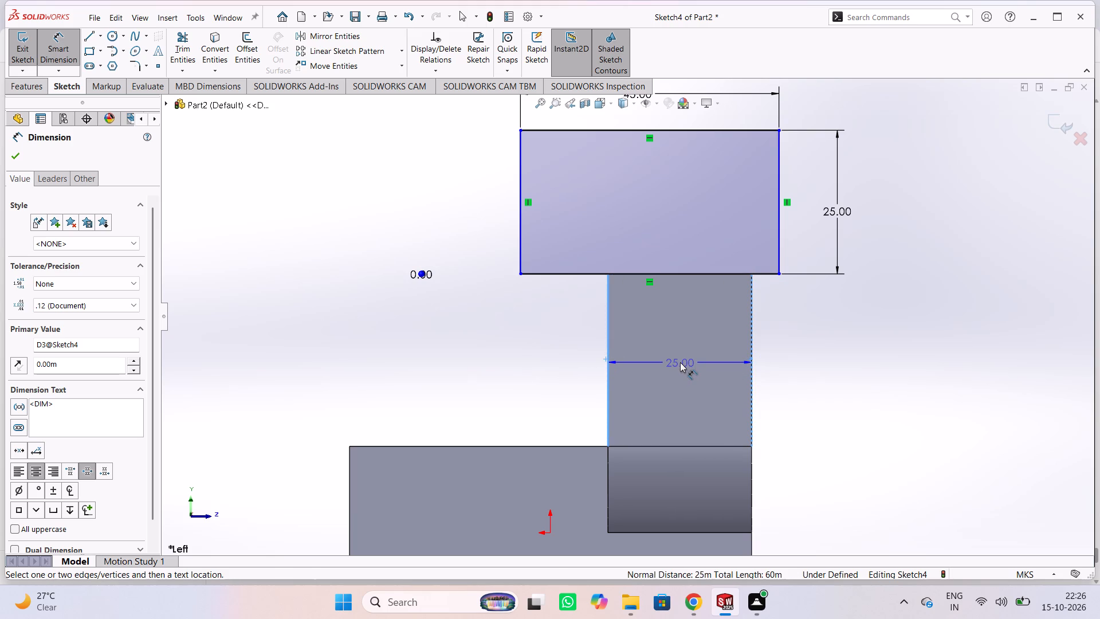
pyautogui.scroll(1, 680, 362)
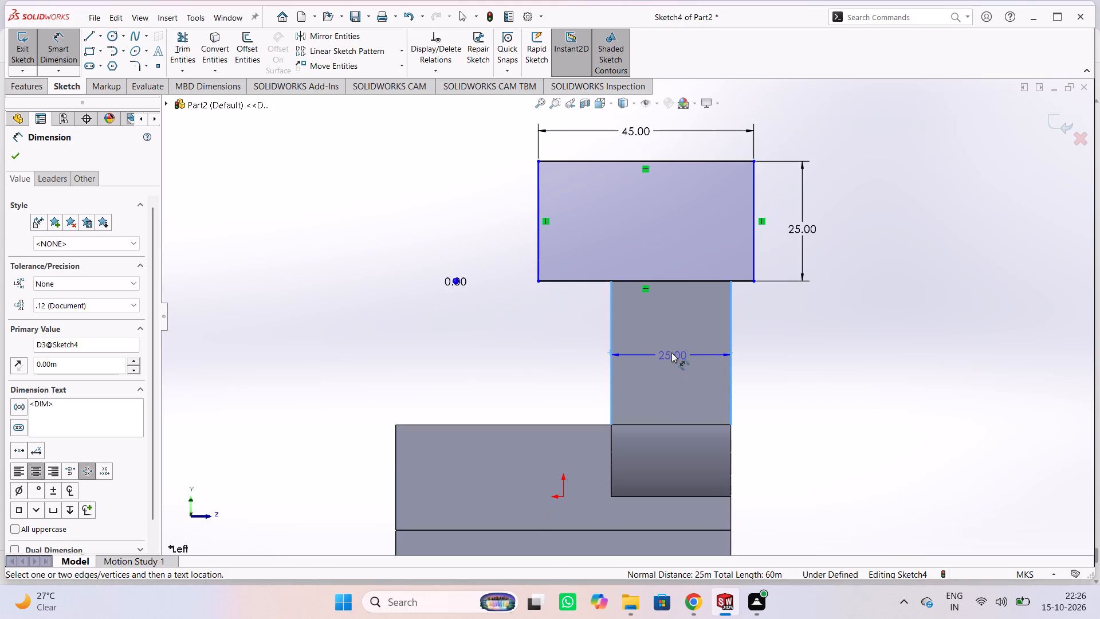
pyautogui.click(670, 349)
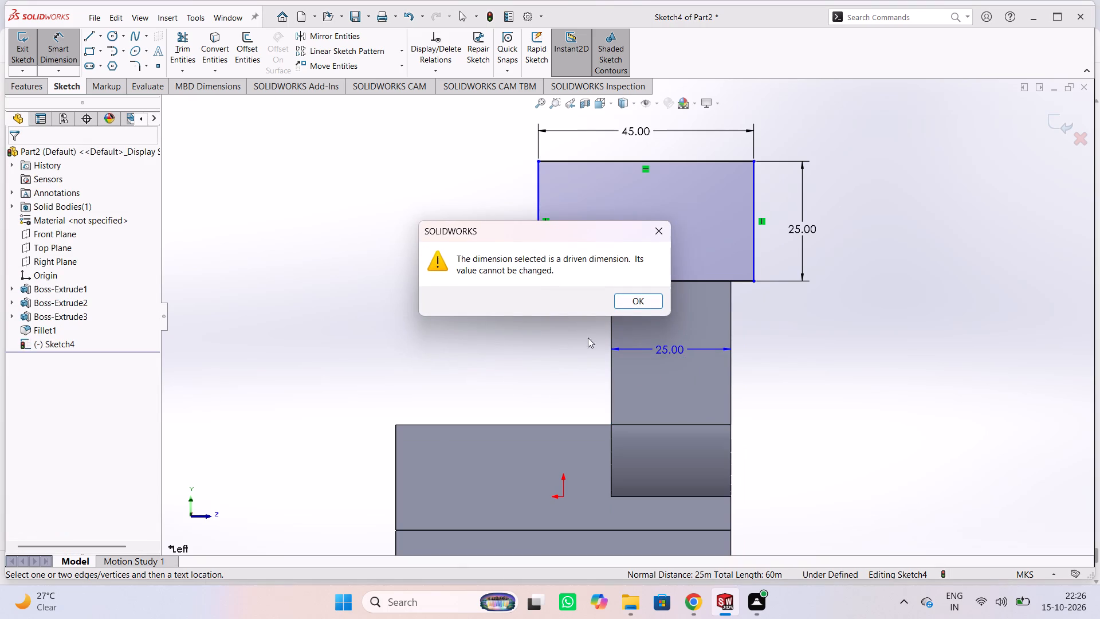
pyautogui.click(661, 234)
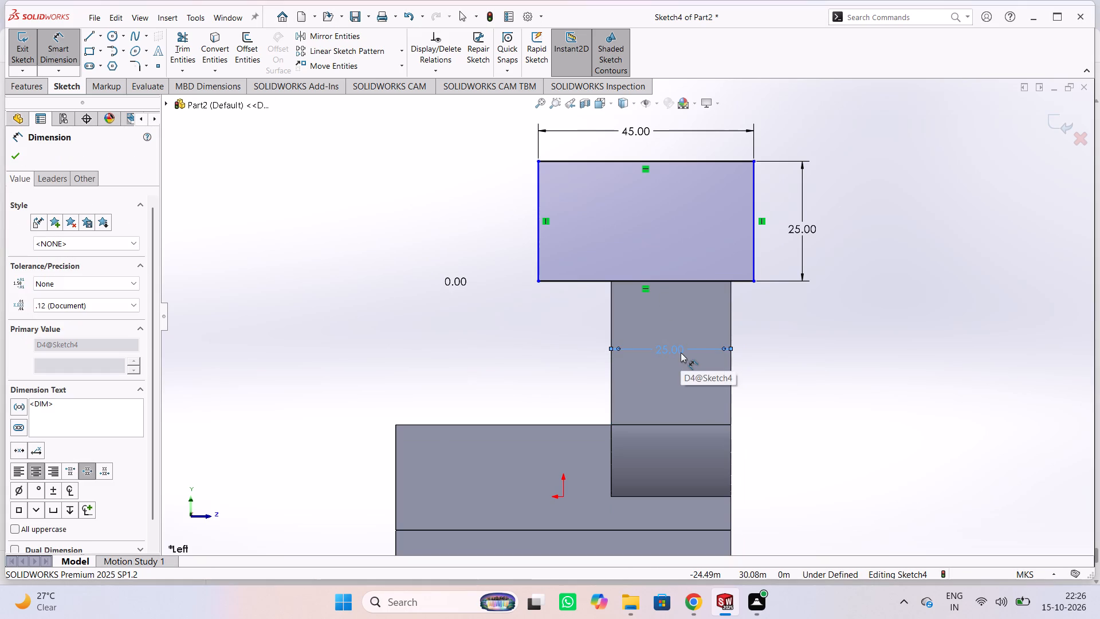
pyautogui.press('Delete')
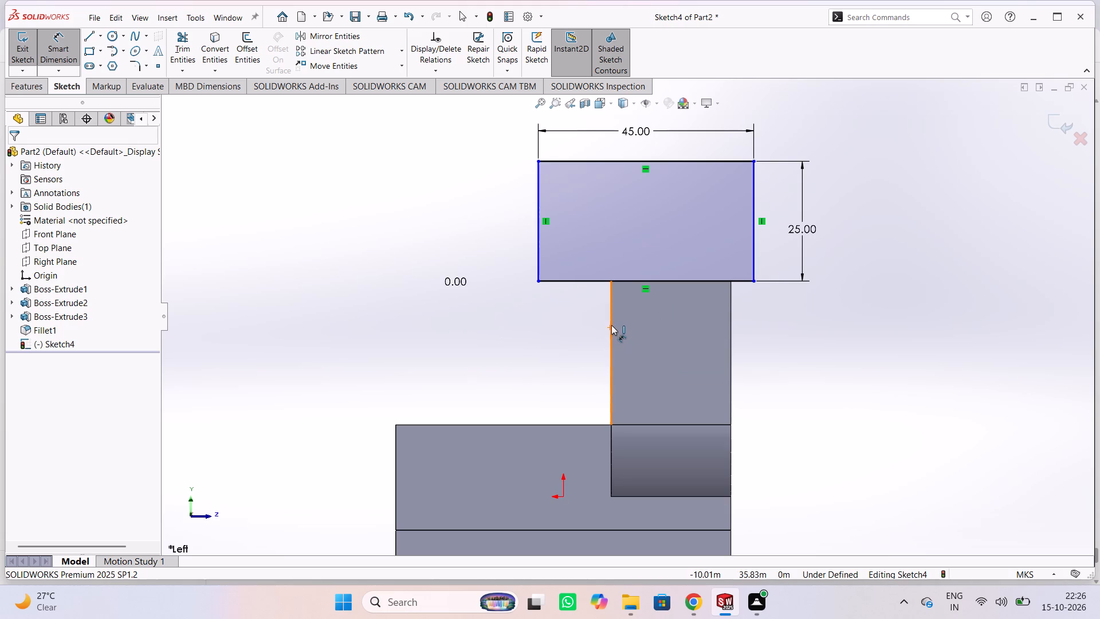
# Dimension the overhang between the upright's left edge and the rectangle's left side and set it to 10 m.
pyautogui.click(611, 325)
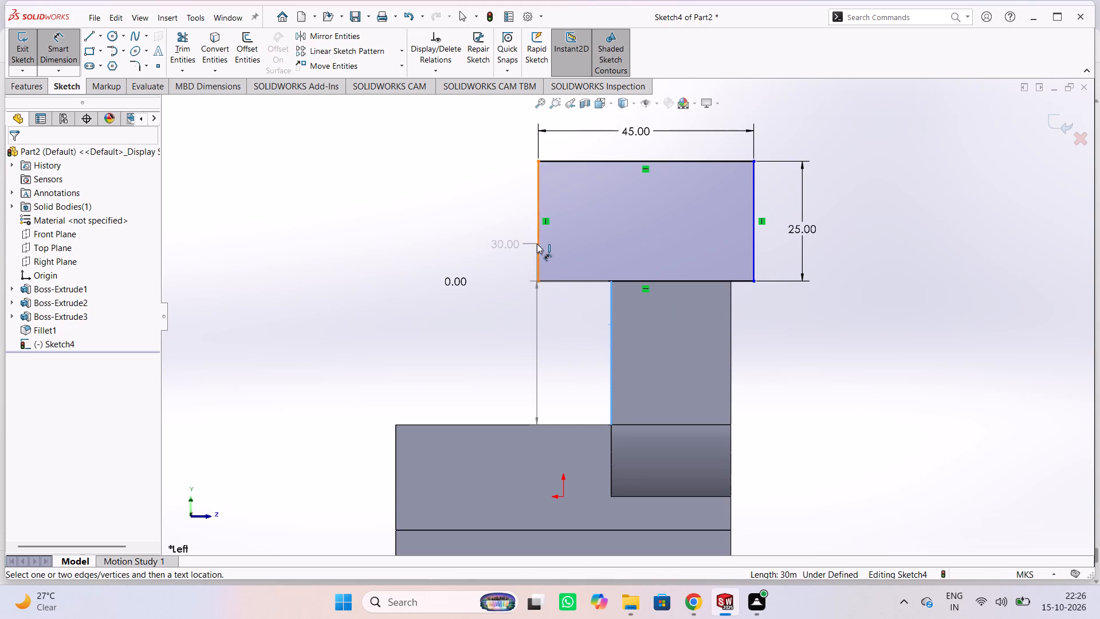
pyautogui.click(537, 244)
pyautogui.click(571, 329)
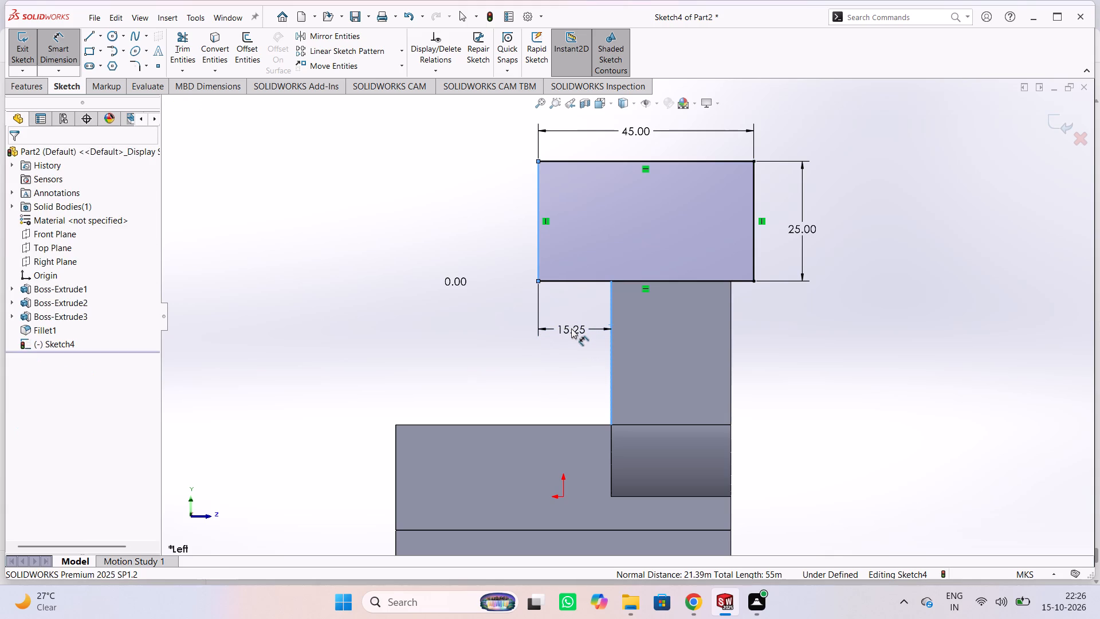
pyautogui.write('10')
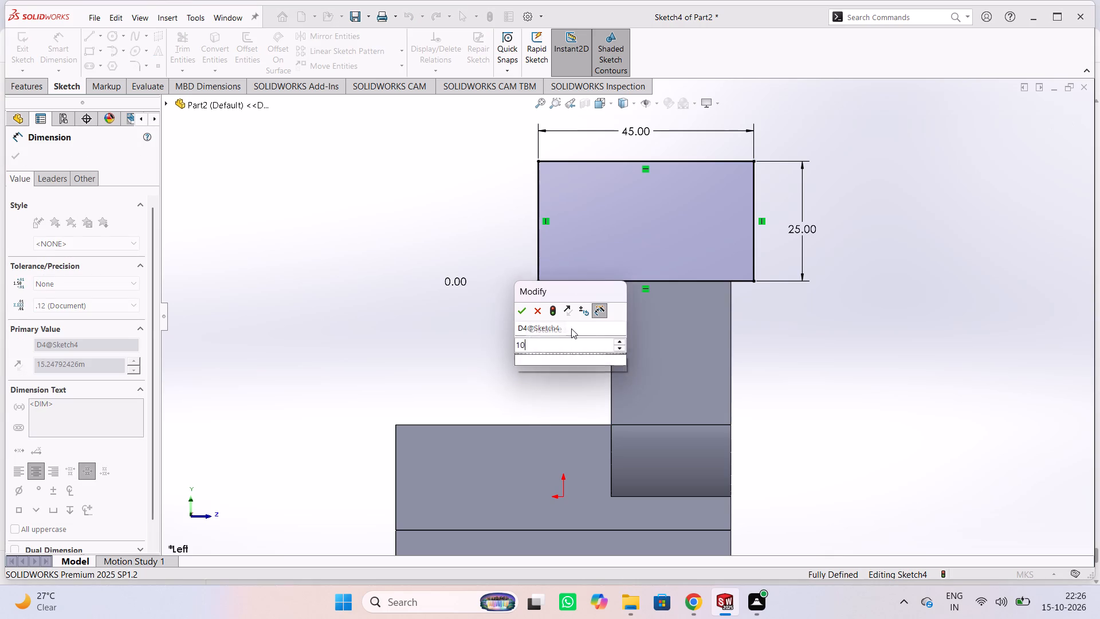
pyautogui.press('Return')
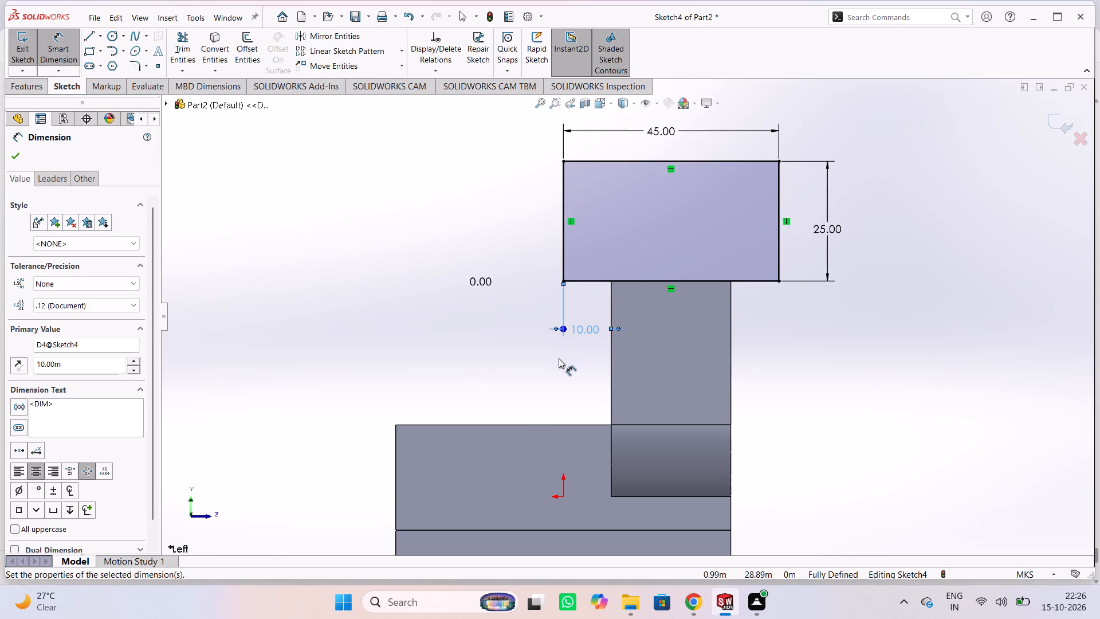
pyautogui.click(540, 359)
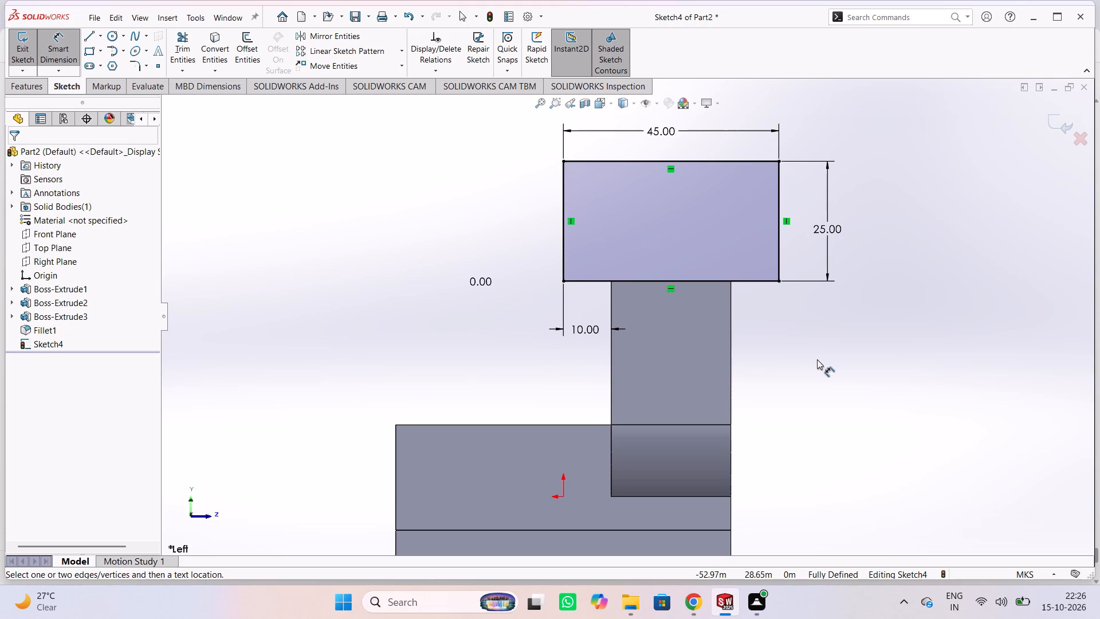
pyautogui.press('Escape')
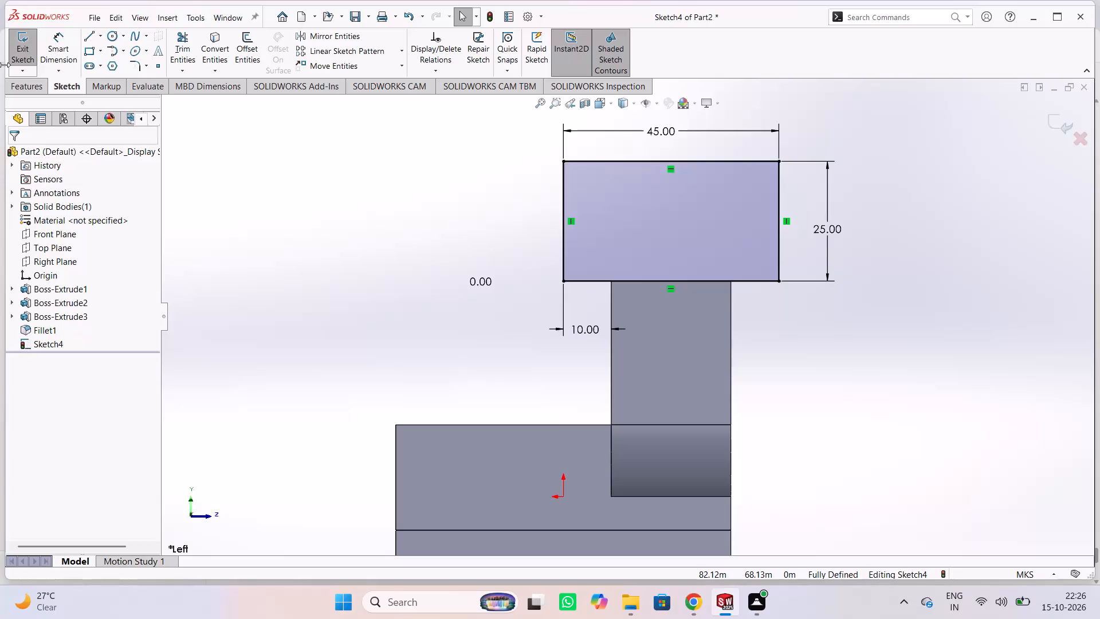
# Remove the rectangle's top side with Trim Entities using Power trim.
pyautogui.click(88, 38)
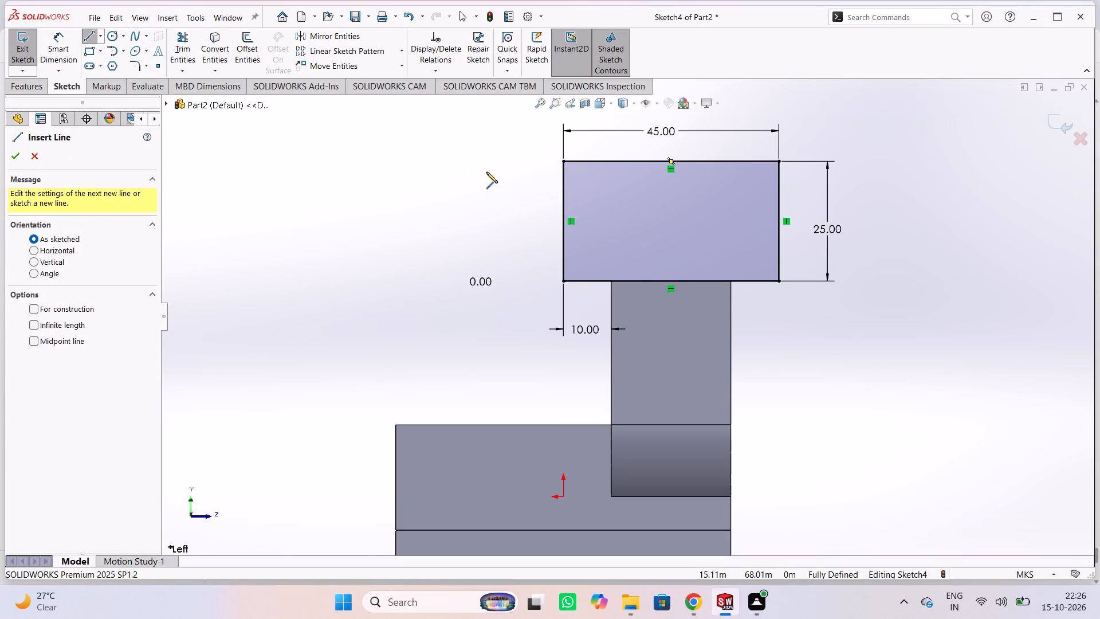
pyautogui.press('Escape')
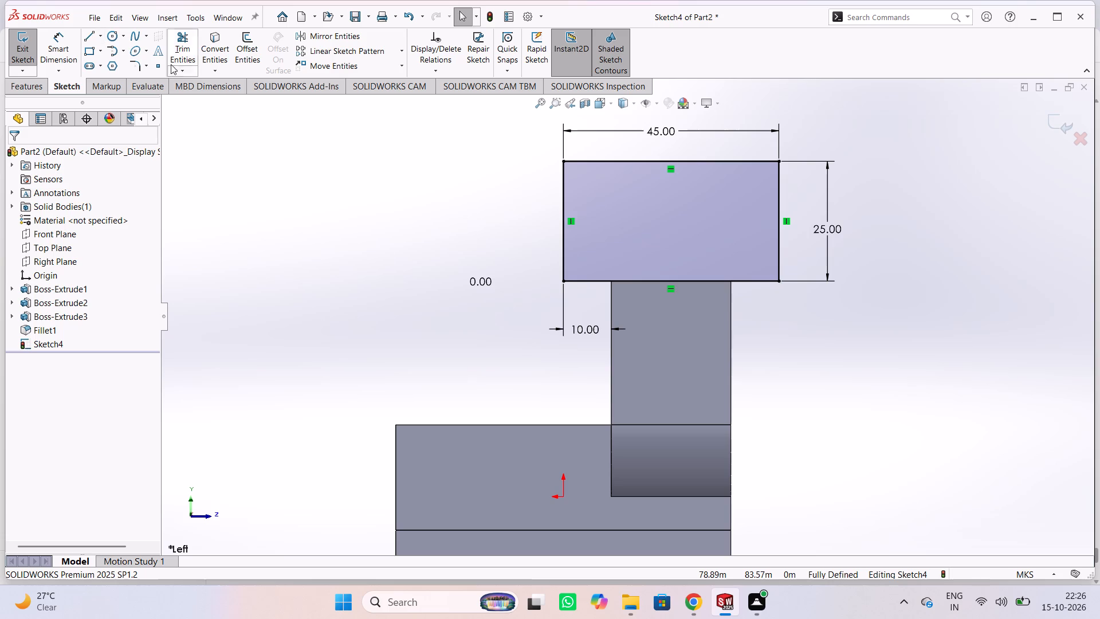
pyautogui.click(188, 56)
pyautogui.moveTo(624, 148); pyautogui.dragTo(636, 169)
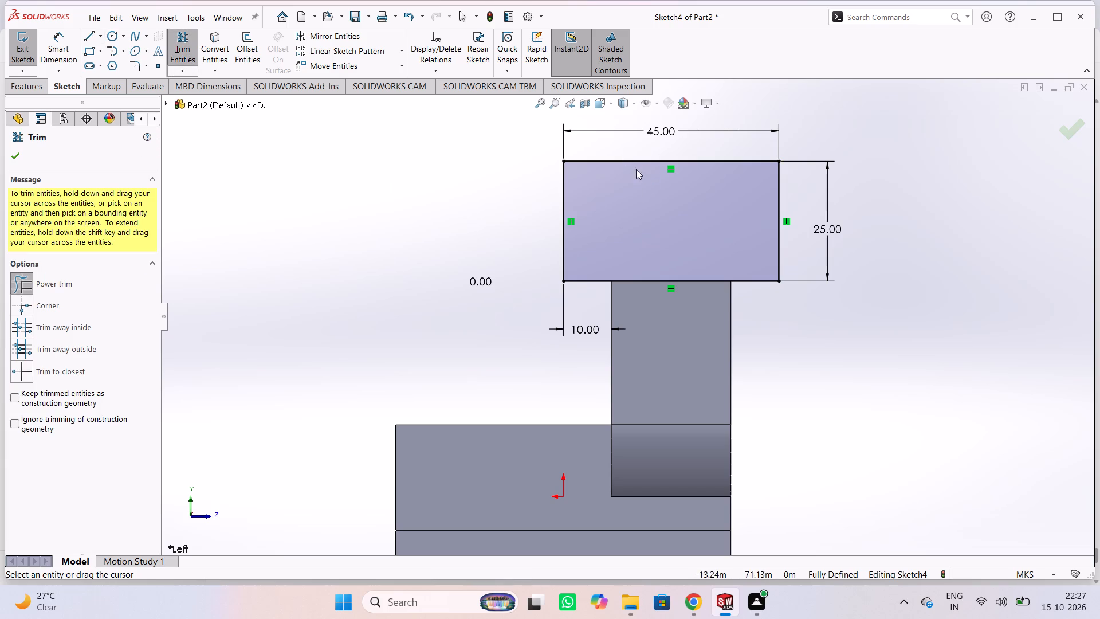
pyautogui.moveTo(636, 169); pyautogui.dragTo(649, 189)
pyautogui.press('Escape')
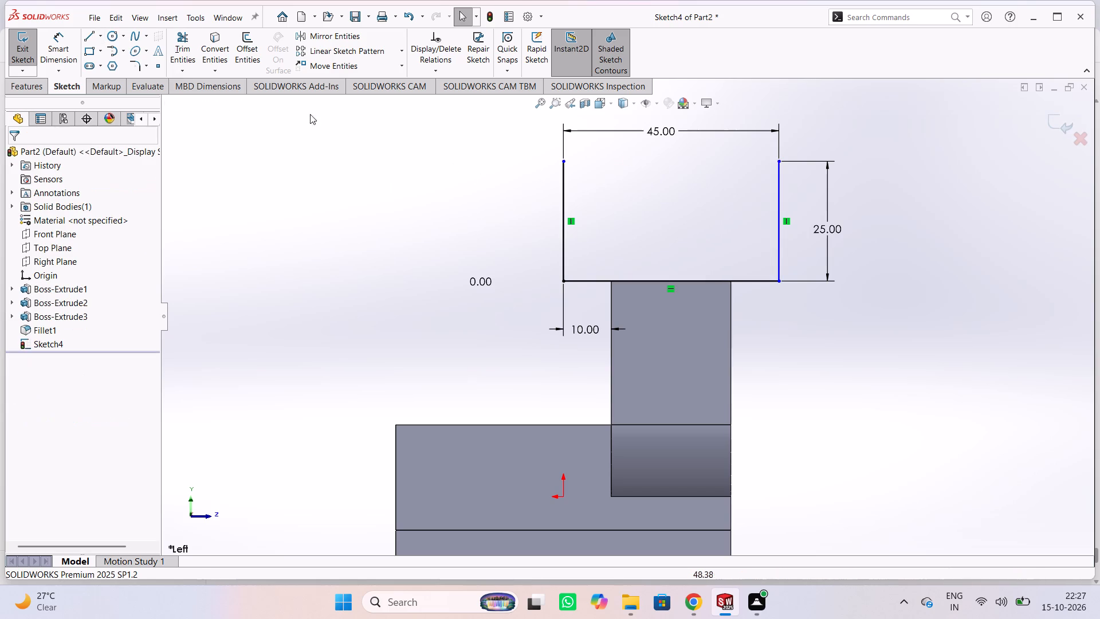
# Close the open top with connected lines forming a rectangular notch about 26 m wide and 16 m deep, leaving a prong on each side.
pyautogui.click(86, 38)
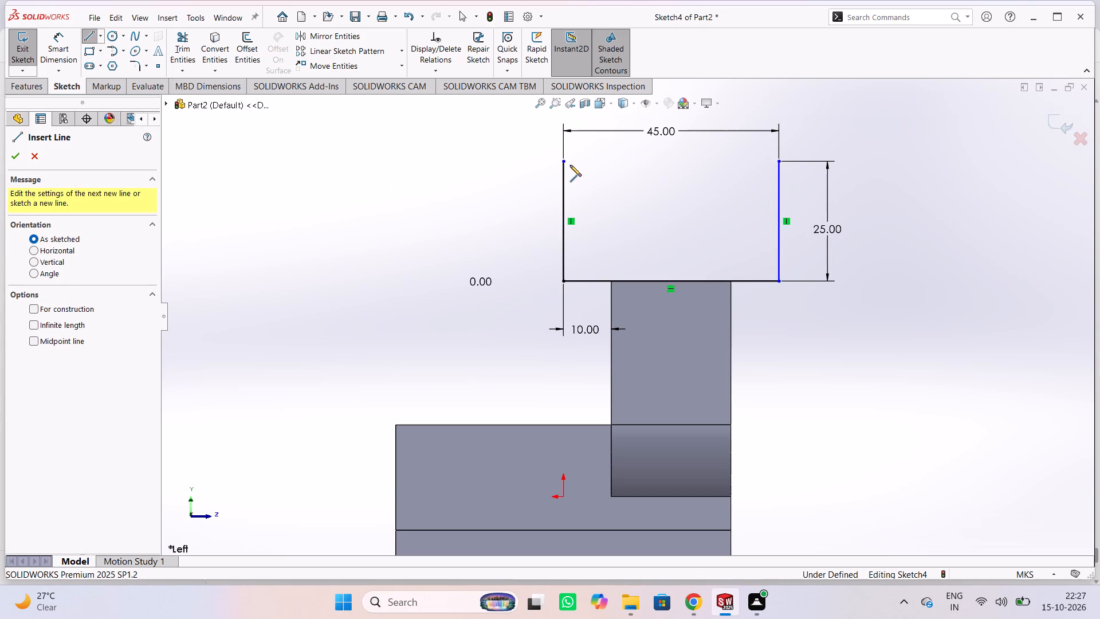
pyautogui.click(565, 161)
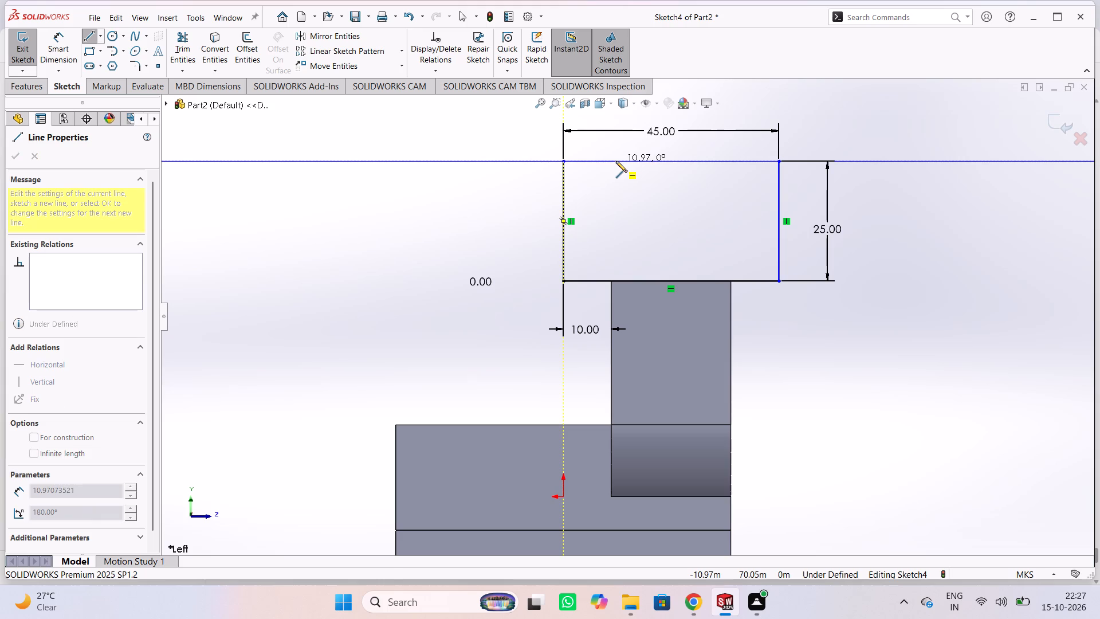
pyautogui.click(614, 161)
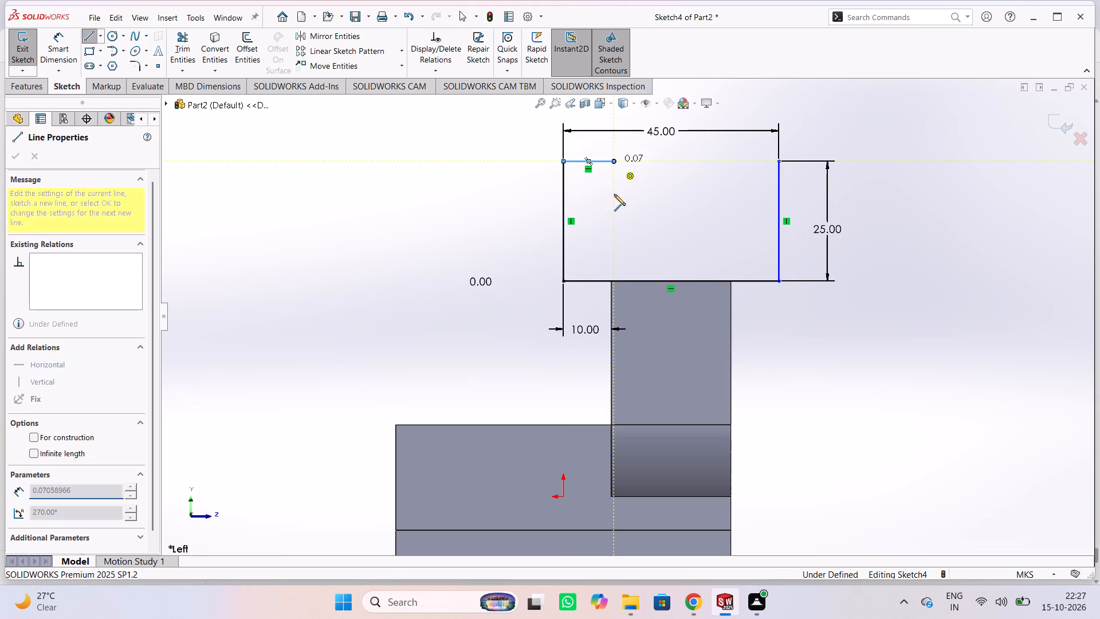
pyautogui.click(611, 238)
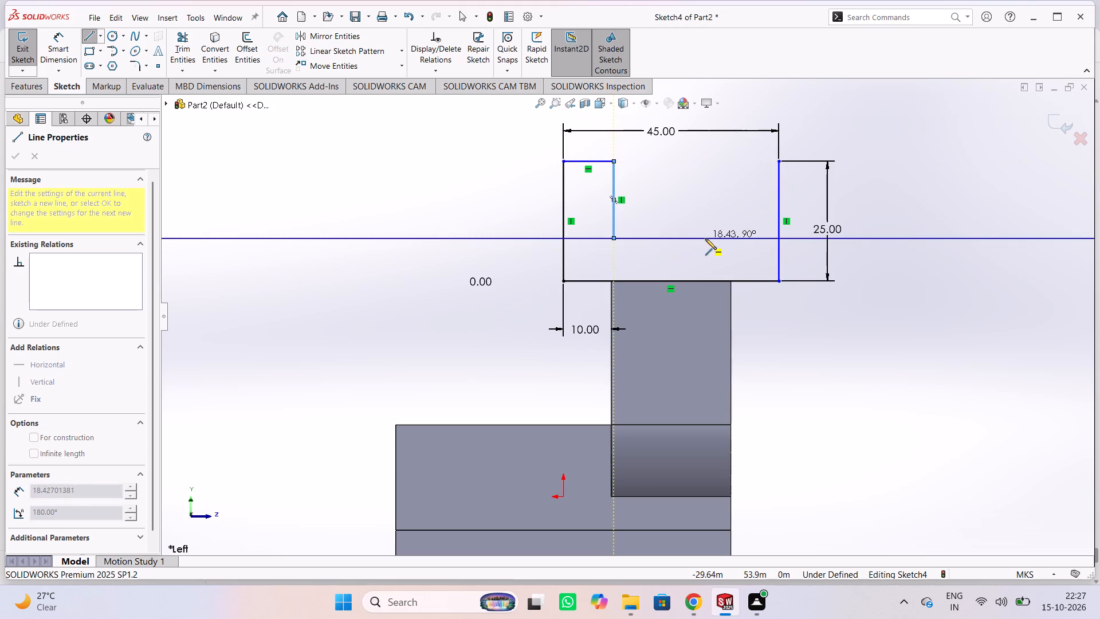
pyautogui.click(736, 238)
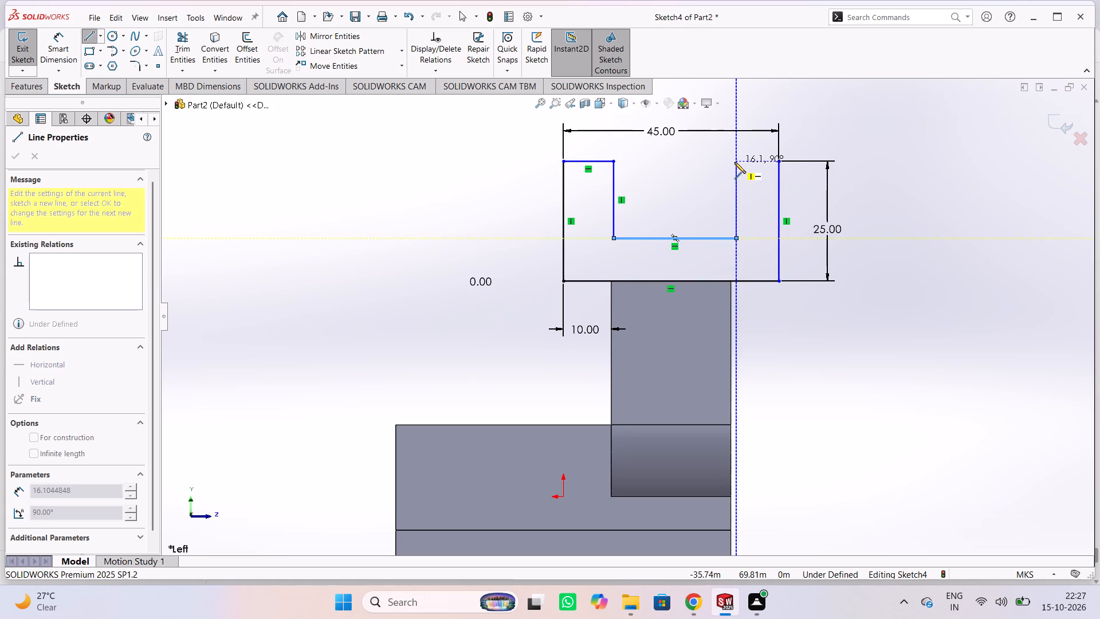
pyautogui.click(734, 162)
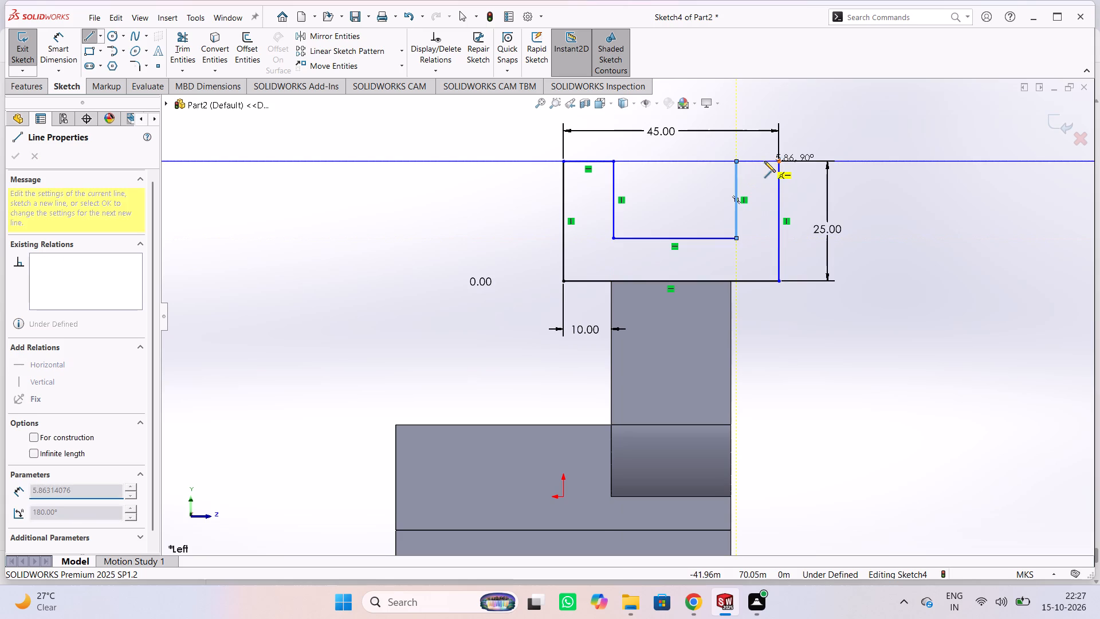
pyautogui.click(776, 160)
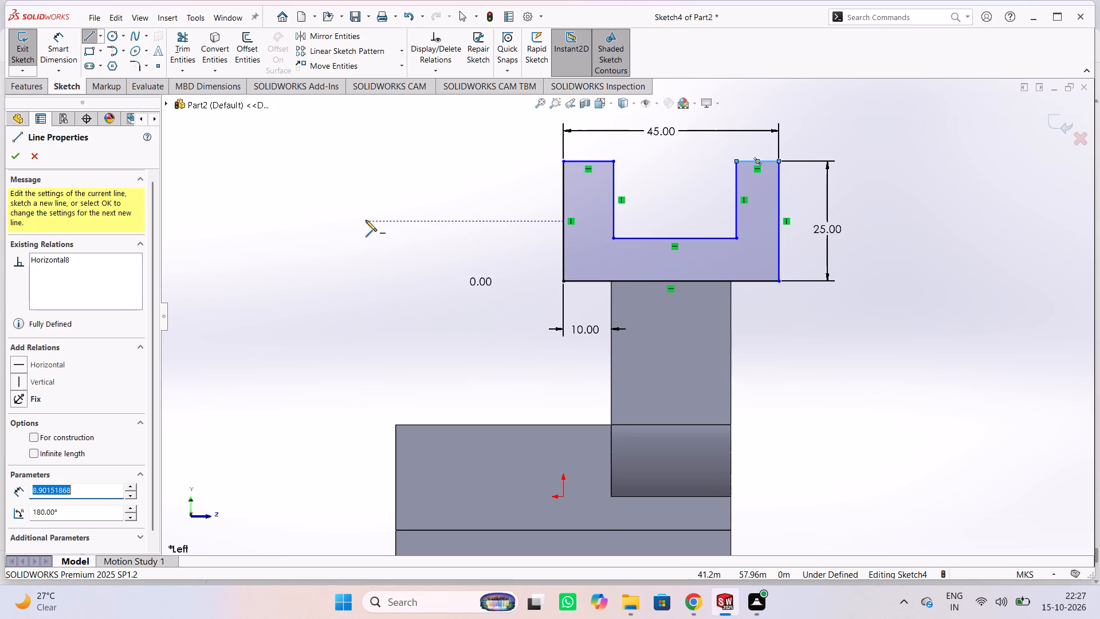
pyautogui.press('Escape')
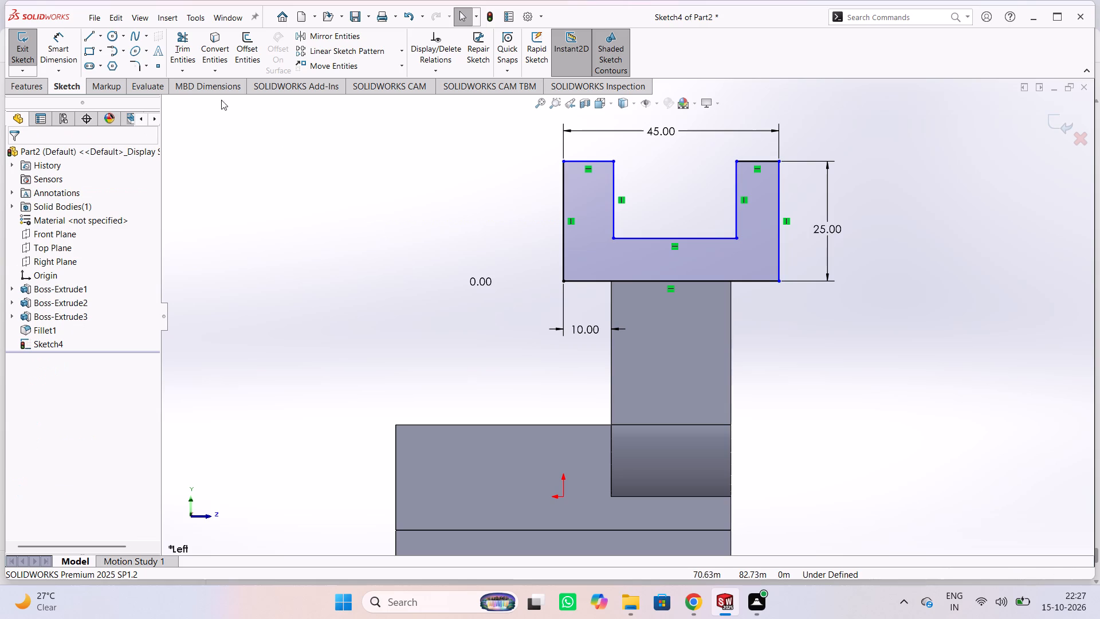
# Dimension the notch's vertical side in the U-shaped profile and set its depth to 15 m.
pyautogui.click(48, 45)
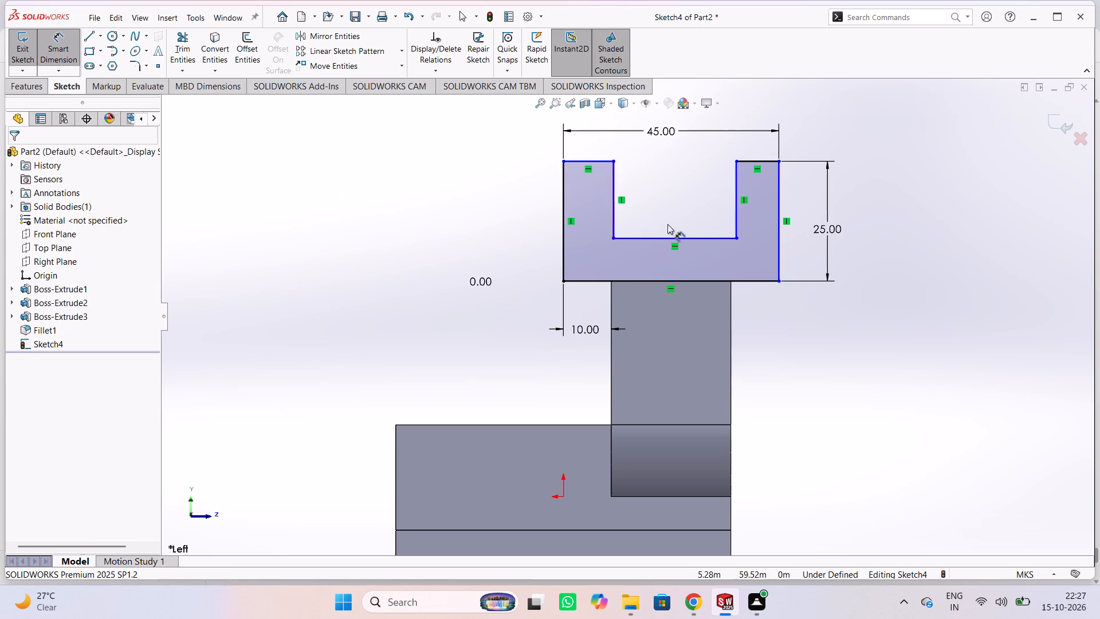
pyautogui.click(736, 200)
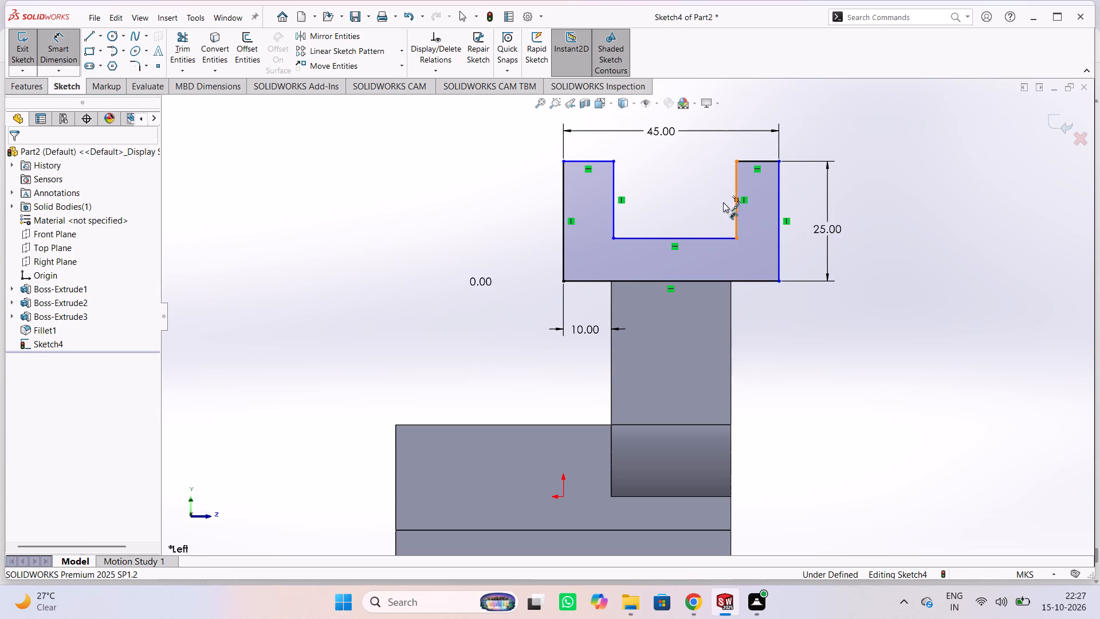
pyautogui.press('Escape')
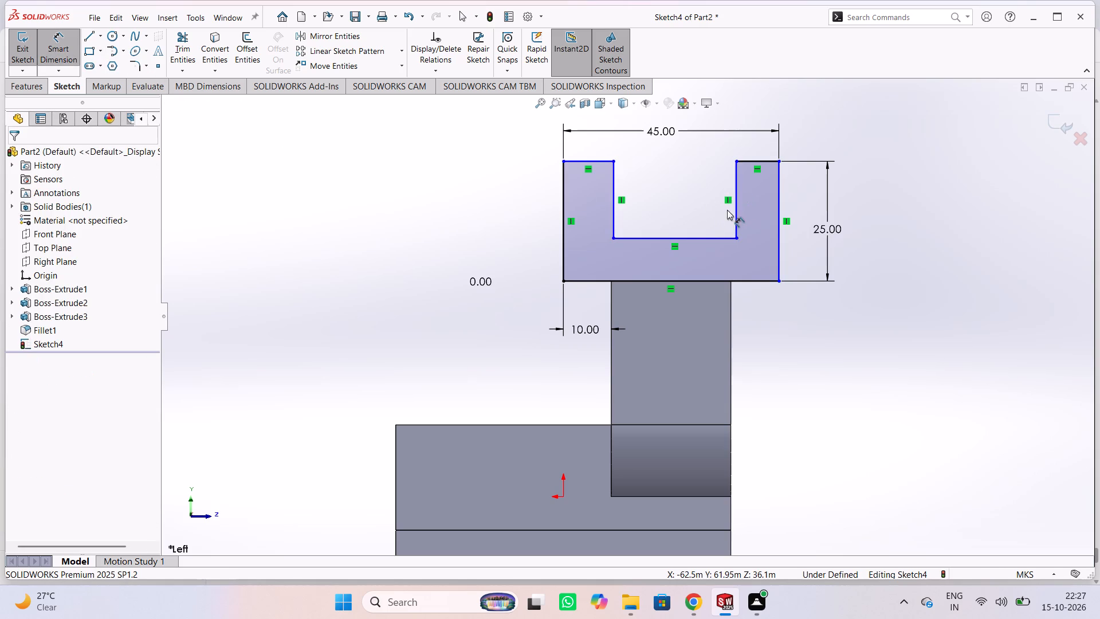
pyautogui.click(738, 214)
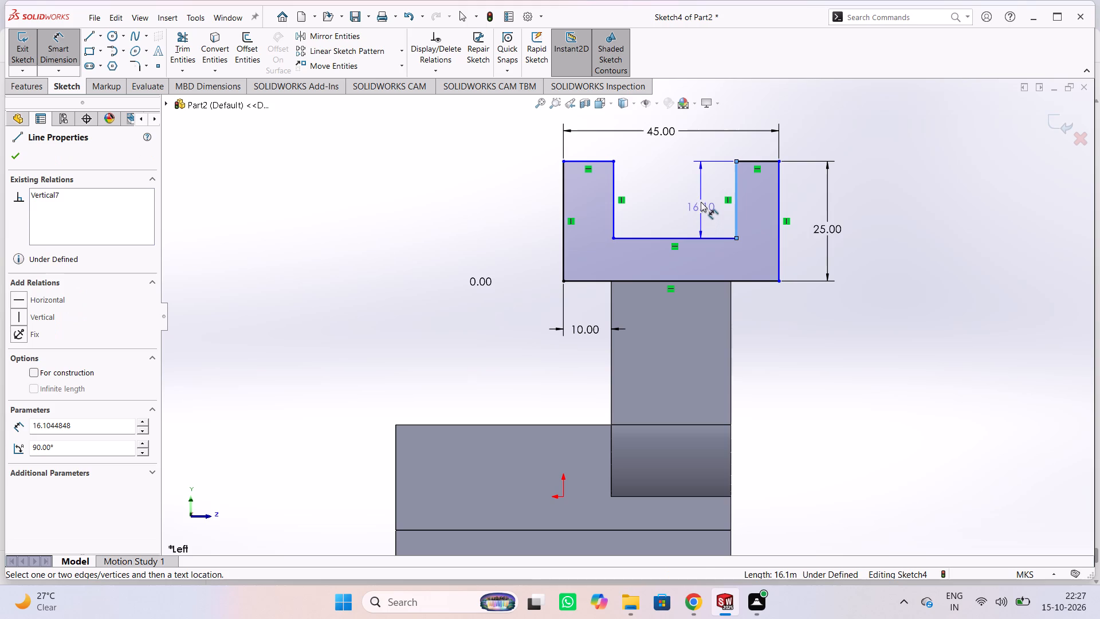
pyautogui.click(702, 197)
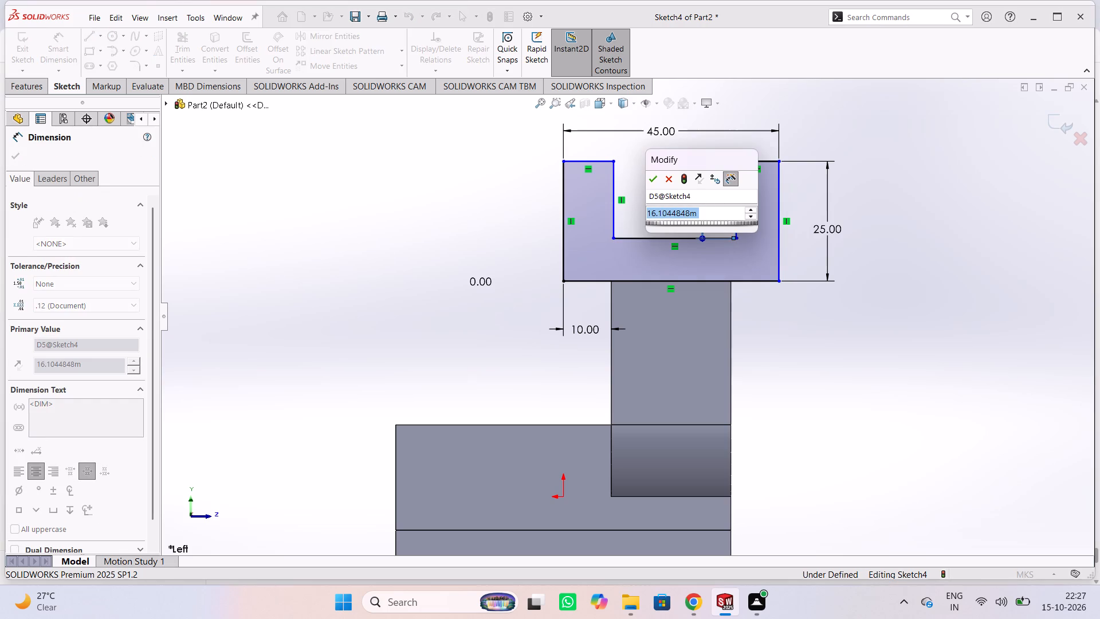
pyautogui.write('15')
pyautogui.press('Return')
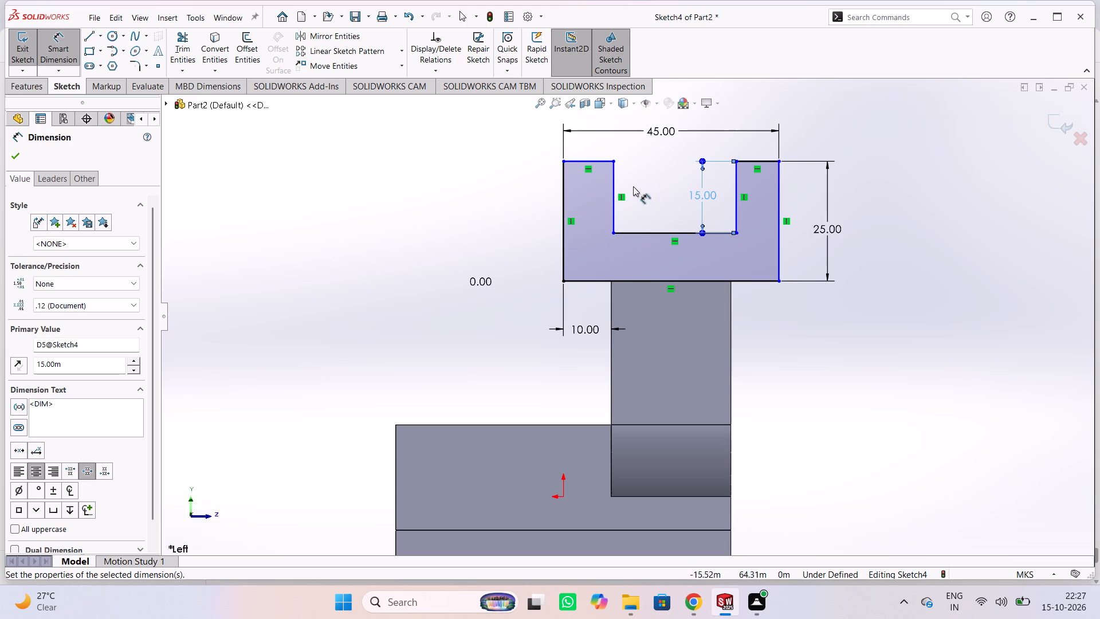
# Dimension the top edge of the profile's left prong and set its width to 10 m.
pyautogui.click(598, 161)
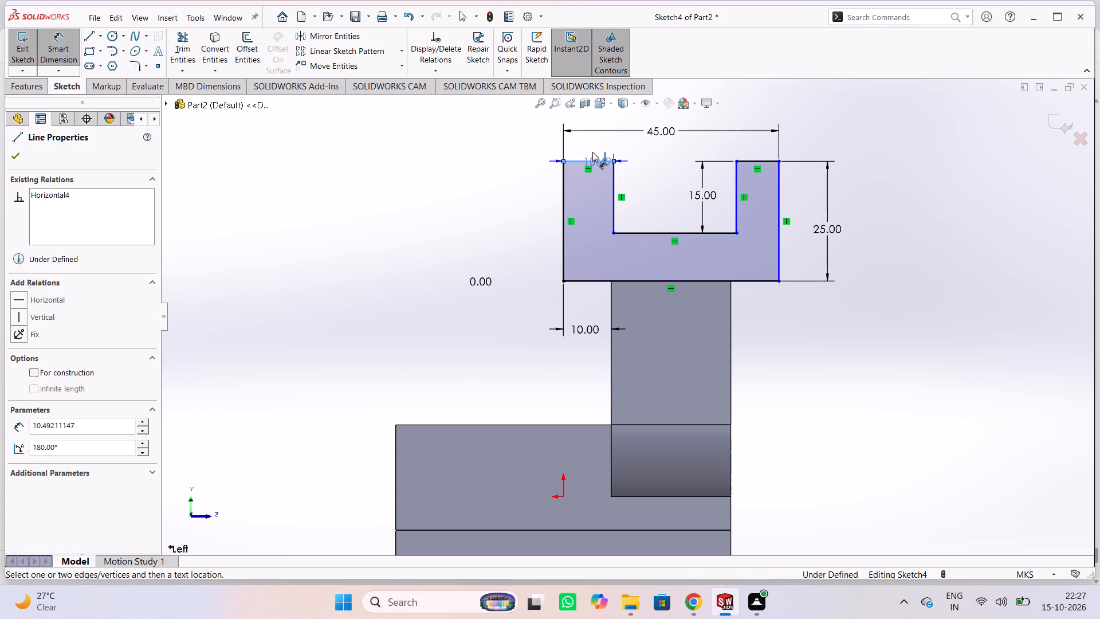
pyautogui.click(586, 143)
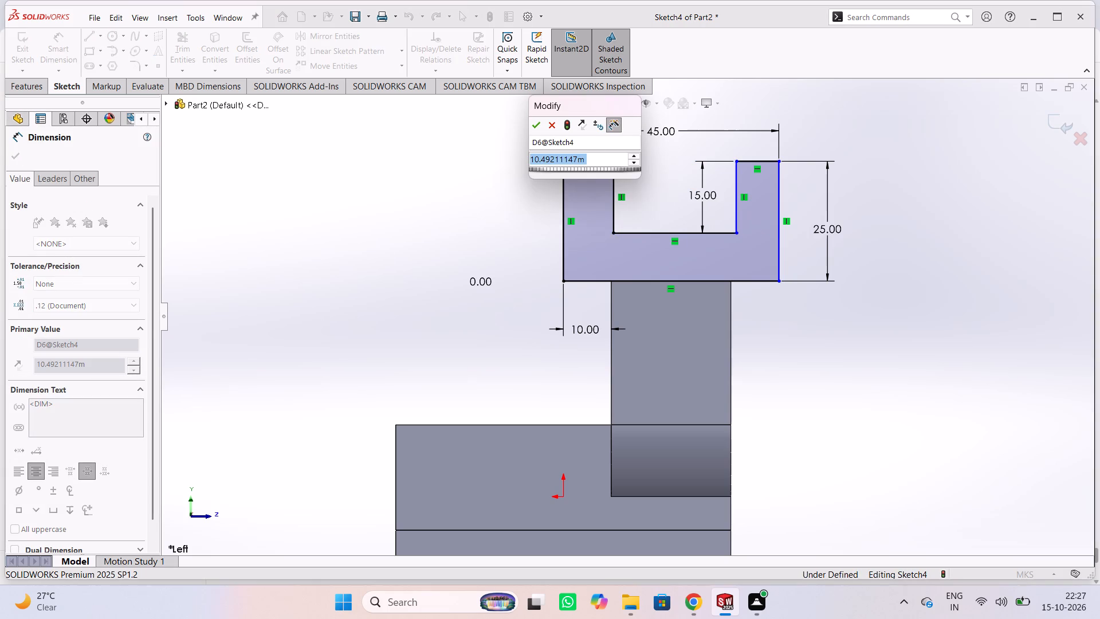
pyautogui.write('10')
pyautogui.press('Return')
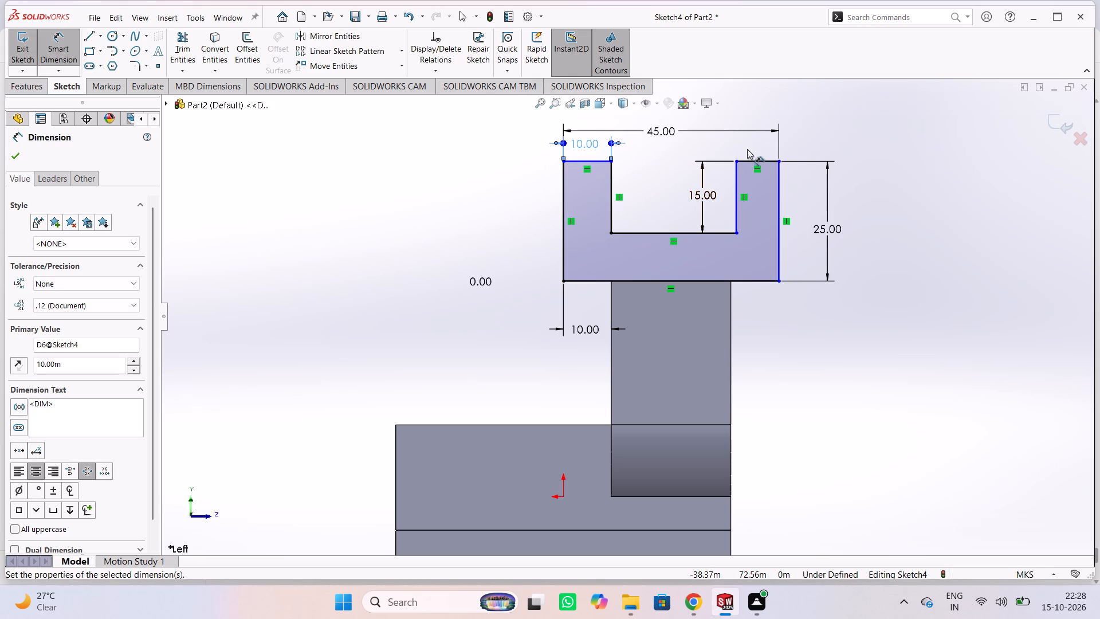
# Dimension the notch's bottom line and set its width to 25 m.
pyautogui.click(642, 230)
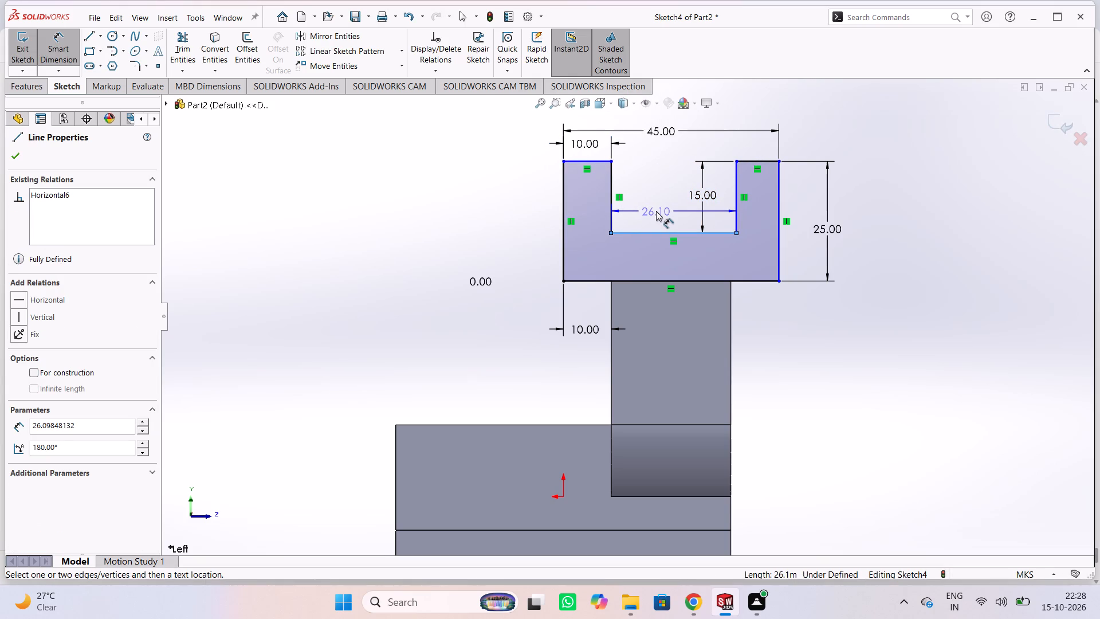
pyautogui.click(657, 211)
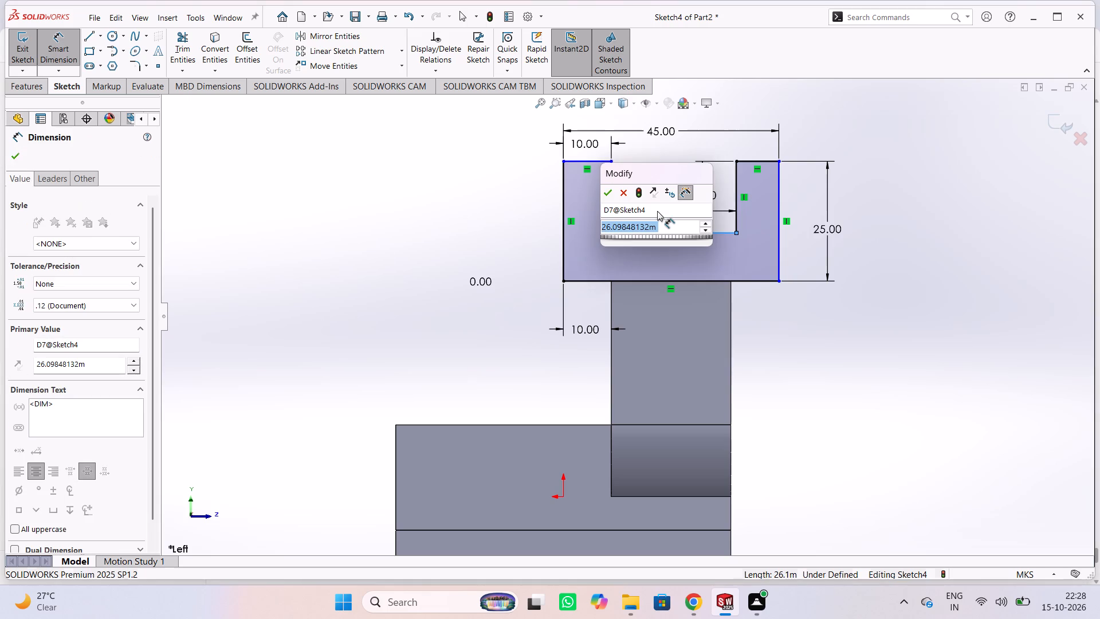
pyautogui.write('25')
pyautogui.press('Return')
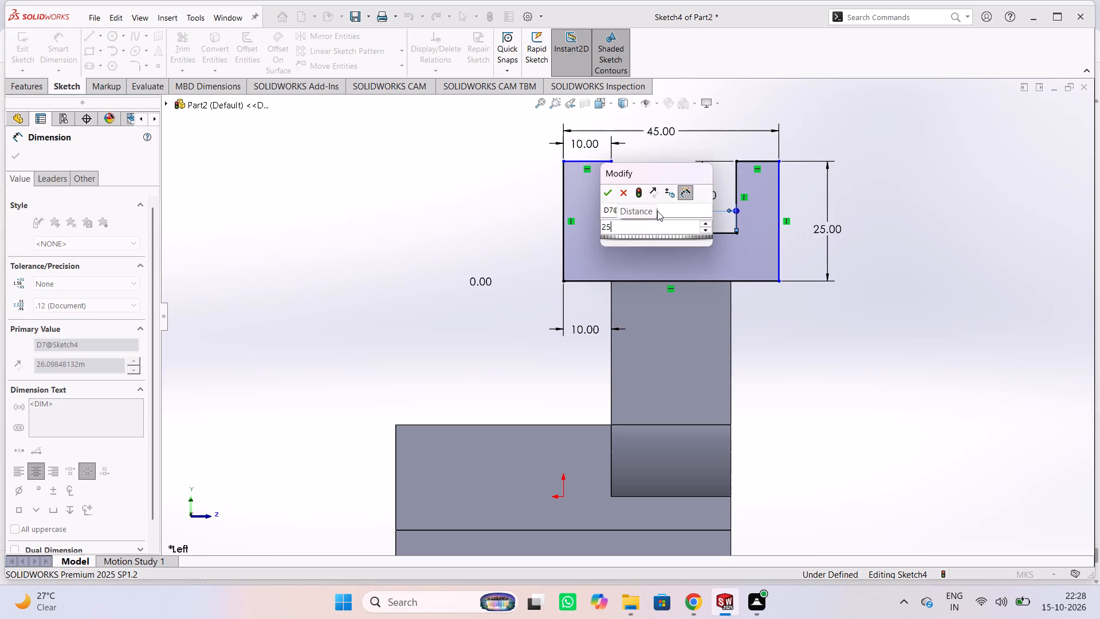
pyautogui.click(799, 344)
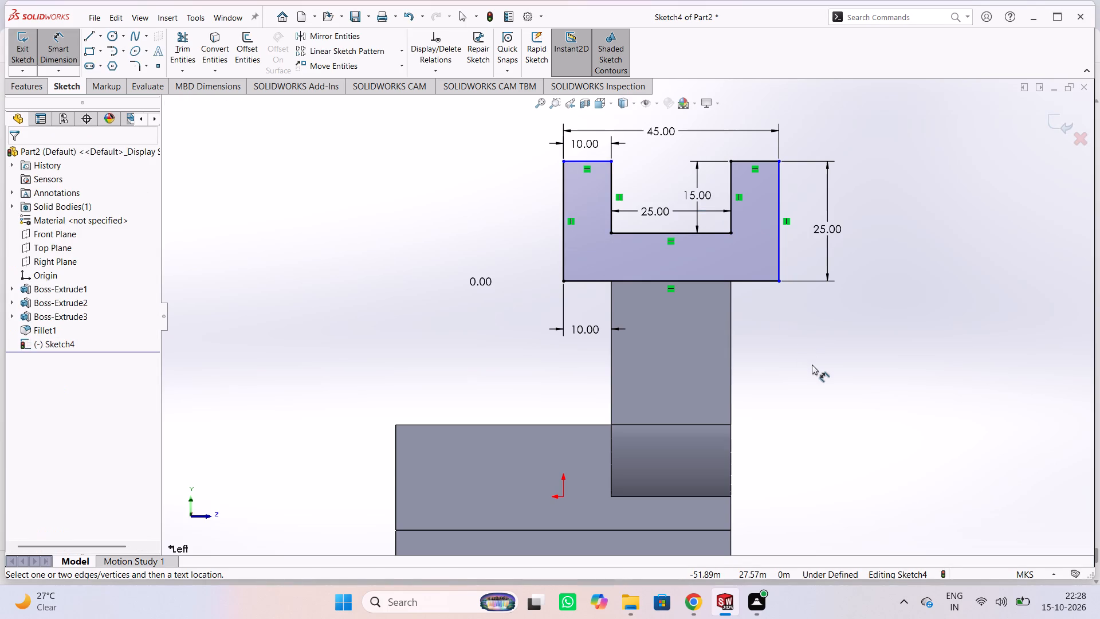
# Add a 10 m dimension between the right prong's inner and outer vertical sides.
pyautogui.click(755, 281)
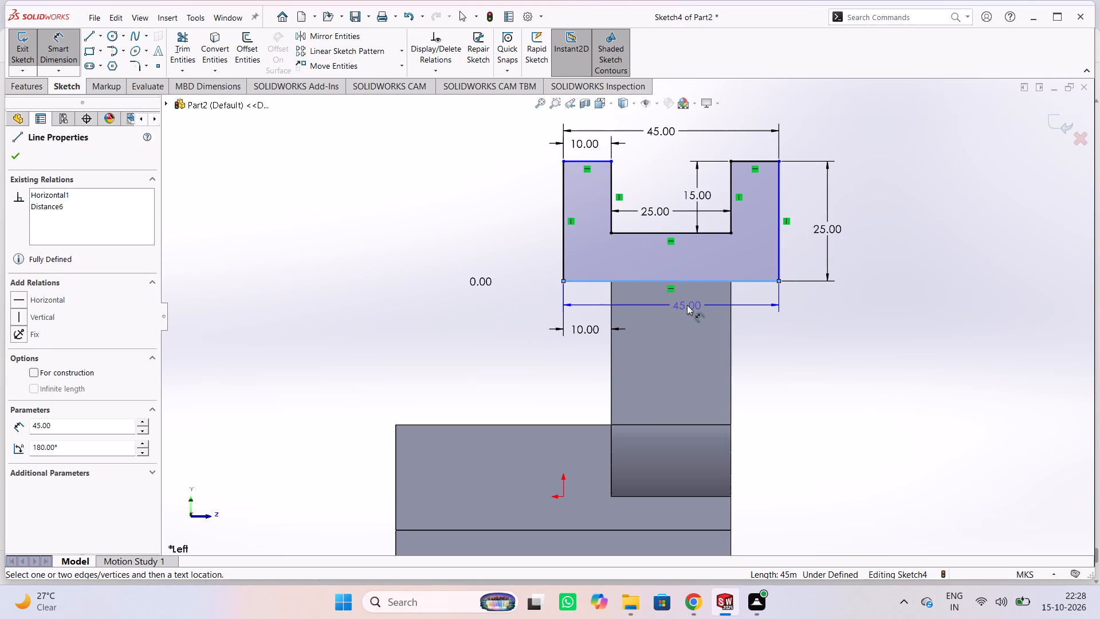
pyautogui.press('Escape')
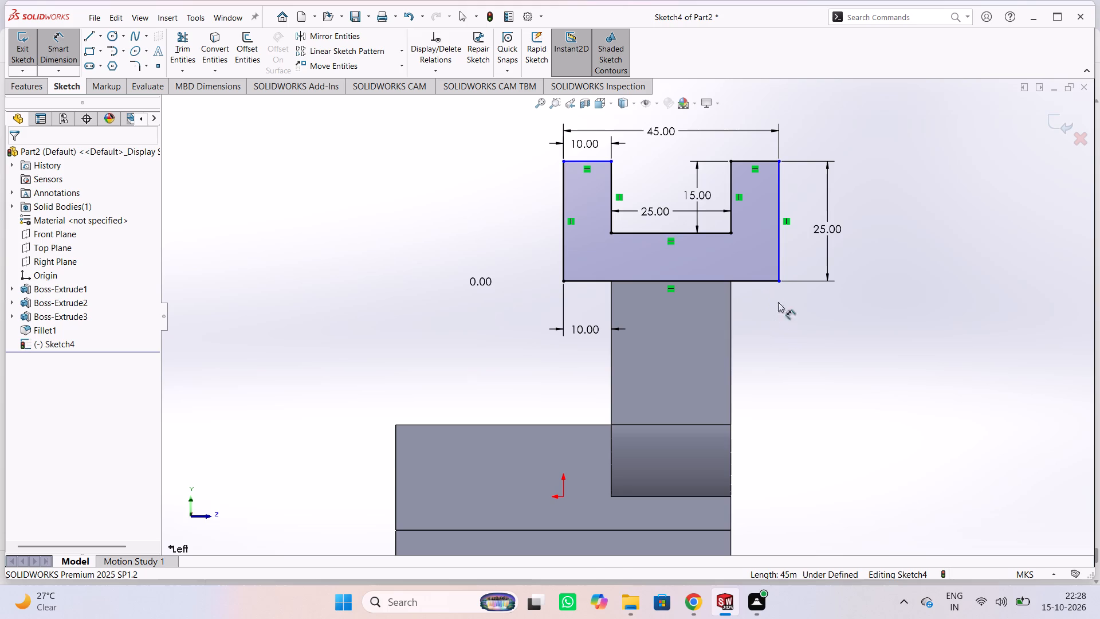
pyautogui.click(780, 261)
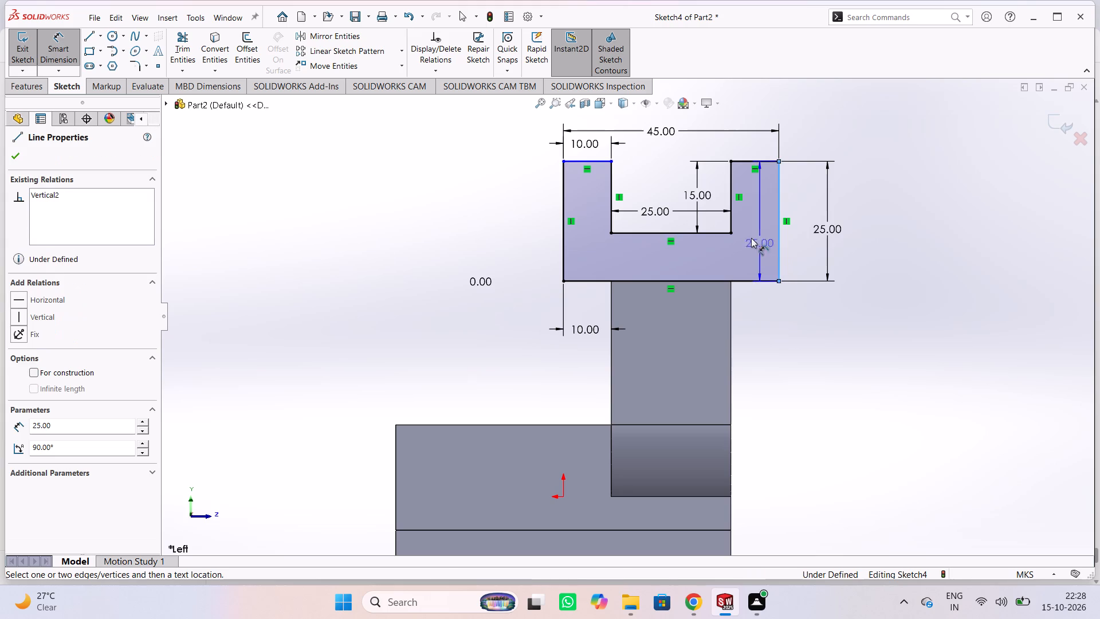
pyautogui.click(732, 224)
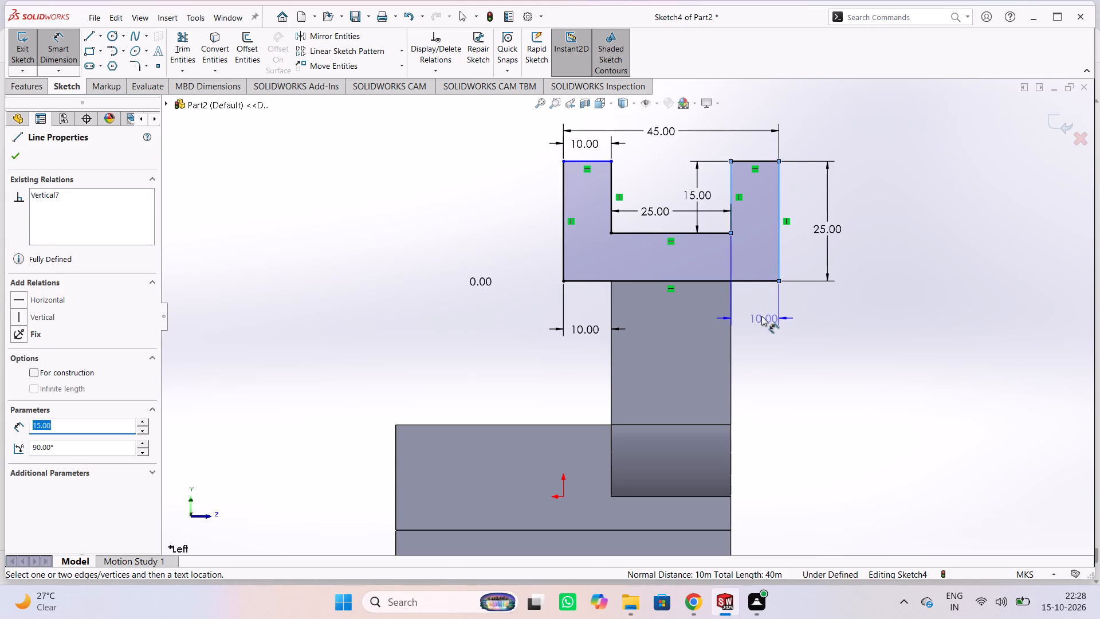
pyautogui.click(754, 308)
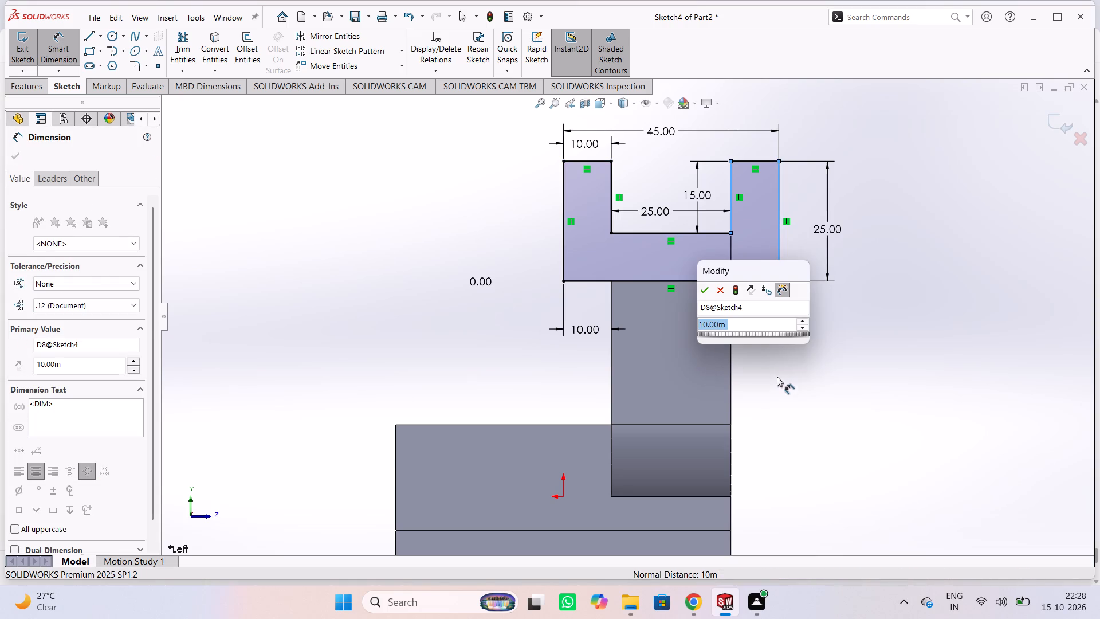
pyautogui.click(707, 292)
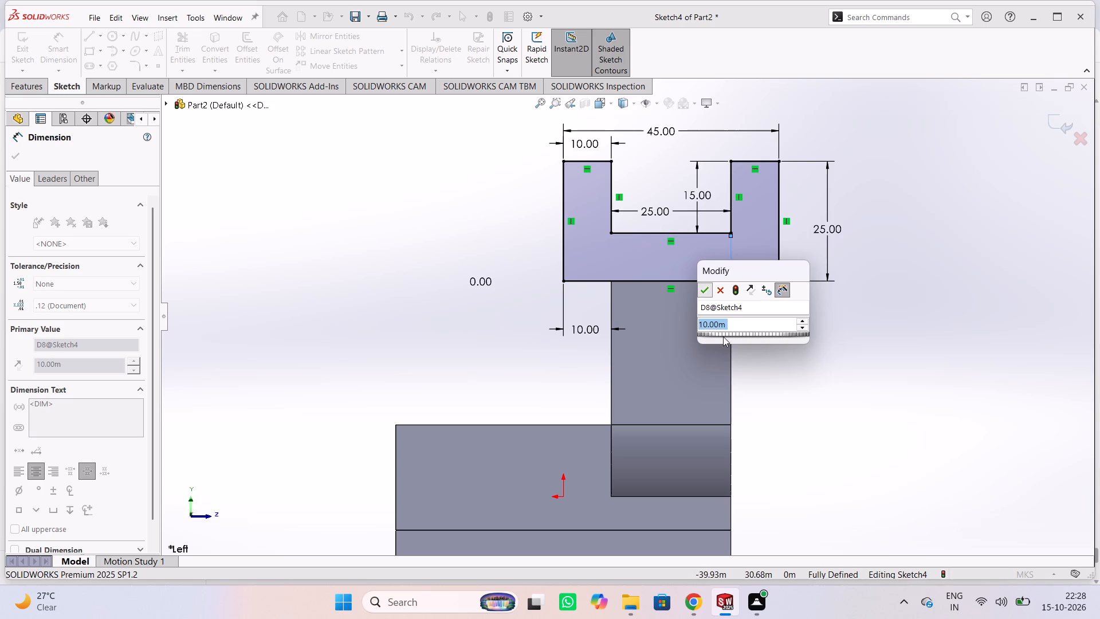
pyautogui.click(811, 401)
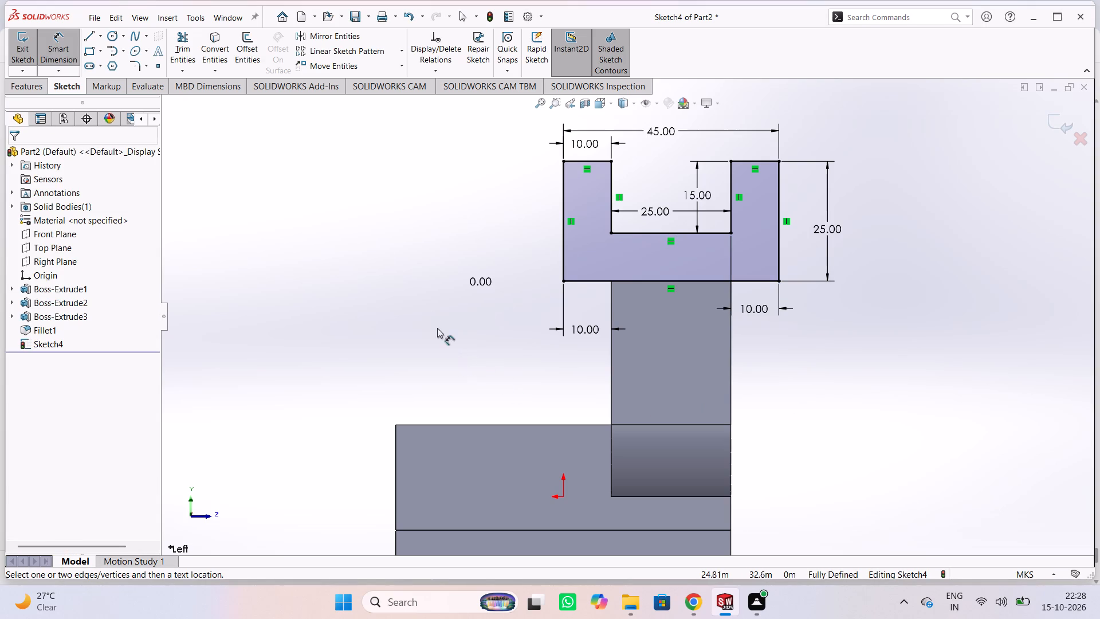
# Exit the sketch and extrude the U-shaped profile as a 30 m blind boss, with the direction reversed to go over the upright.
pyautogui.moveTo(370, 262); pyautogui.dragTo(453, 337, button='middle')
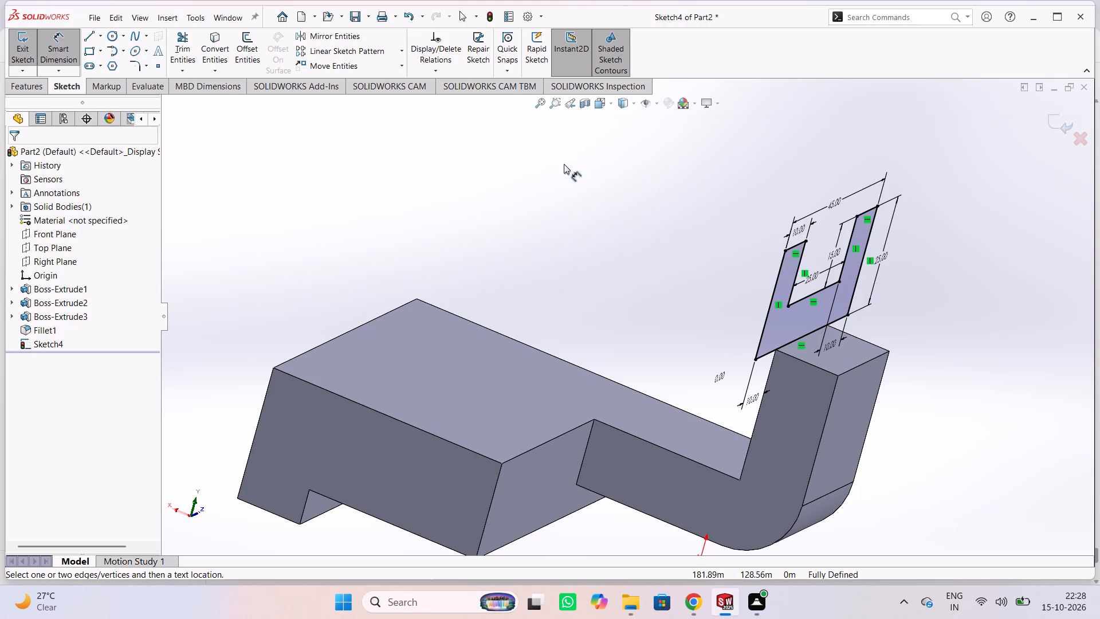
pyautogui.click(18, 53)
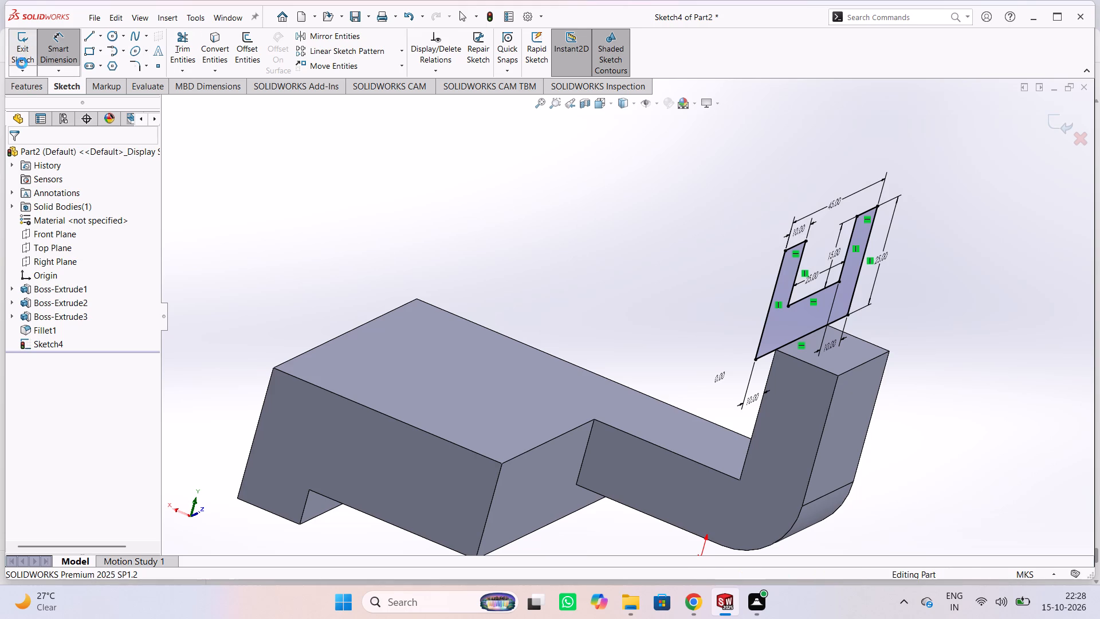
pyautogui.click(26, 53)
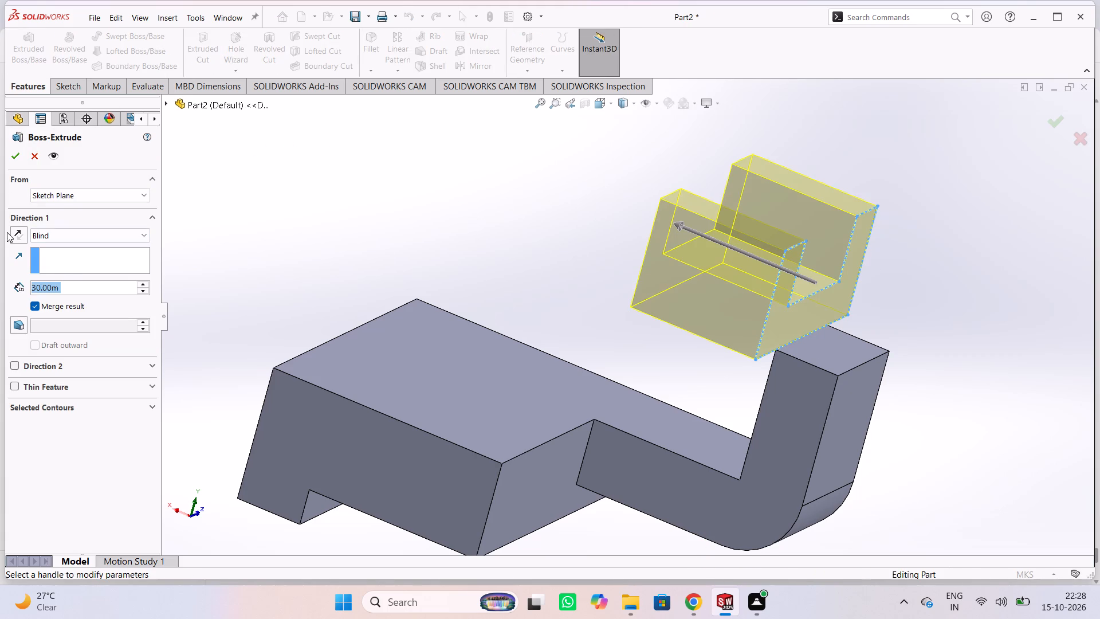
pyautogui.click(19, 233)
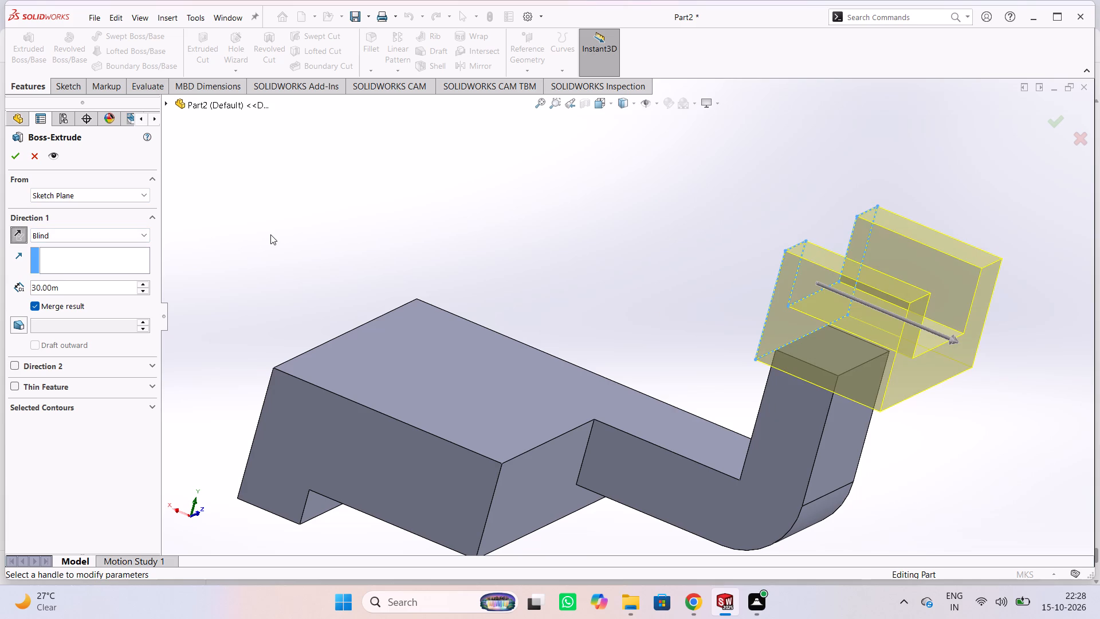
pyautogui.click(15, 156)
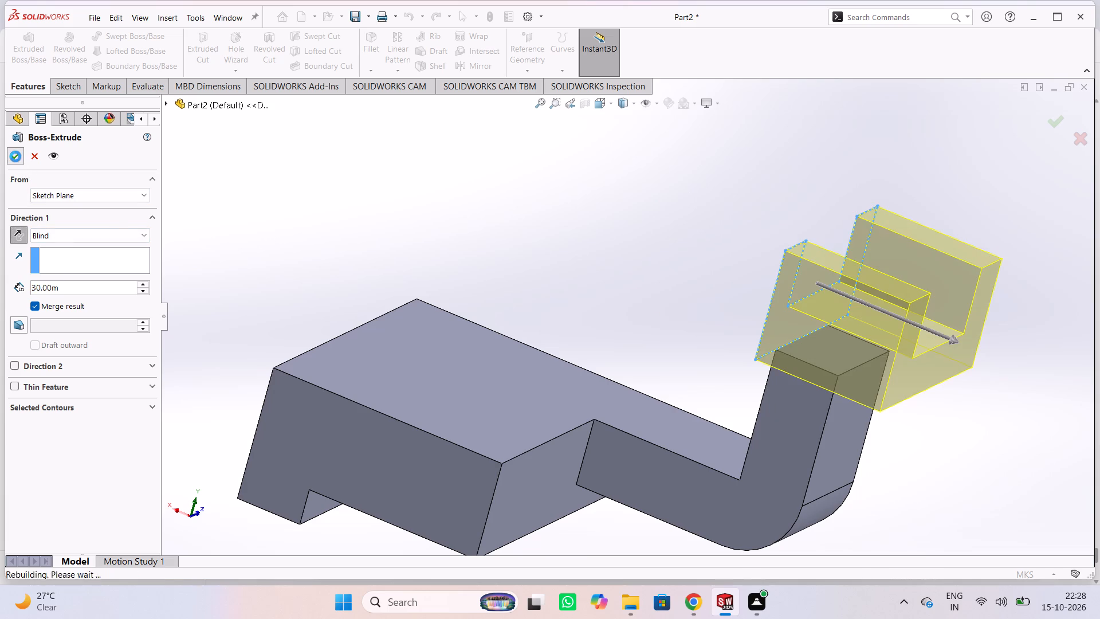
pyautogui.click(517, 206)
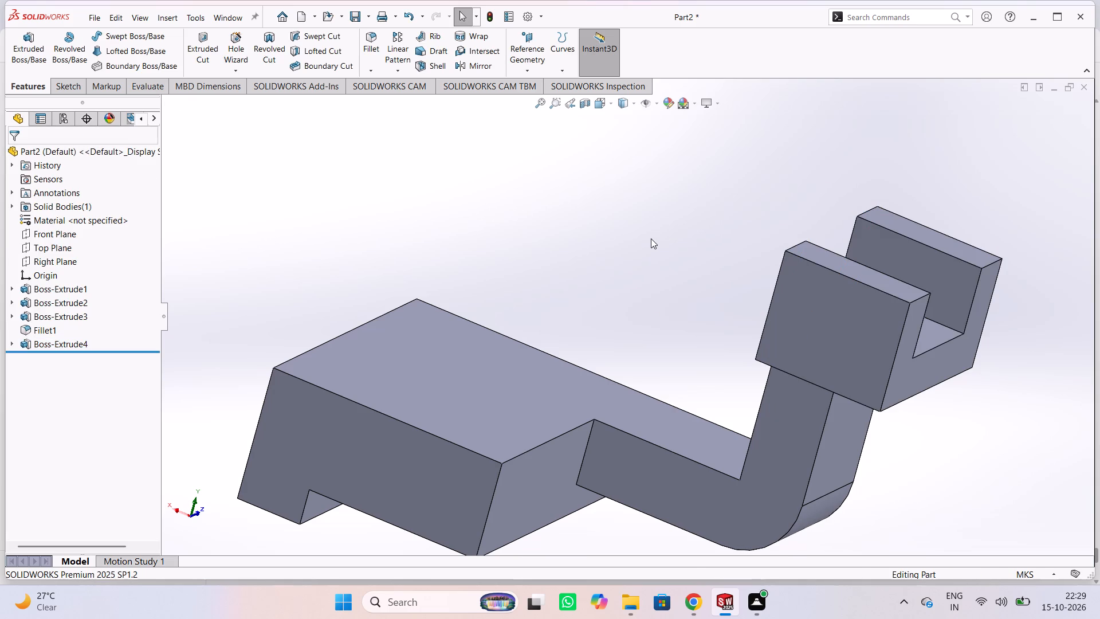
# Start a new sketch on the L-shaped top face of the base block.
pyautogui.moveTo(651, 239); pyautogui.dragTo(665, 273, button='middle')
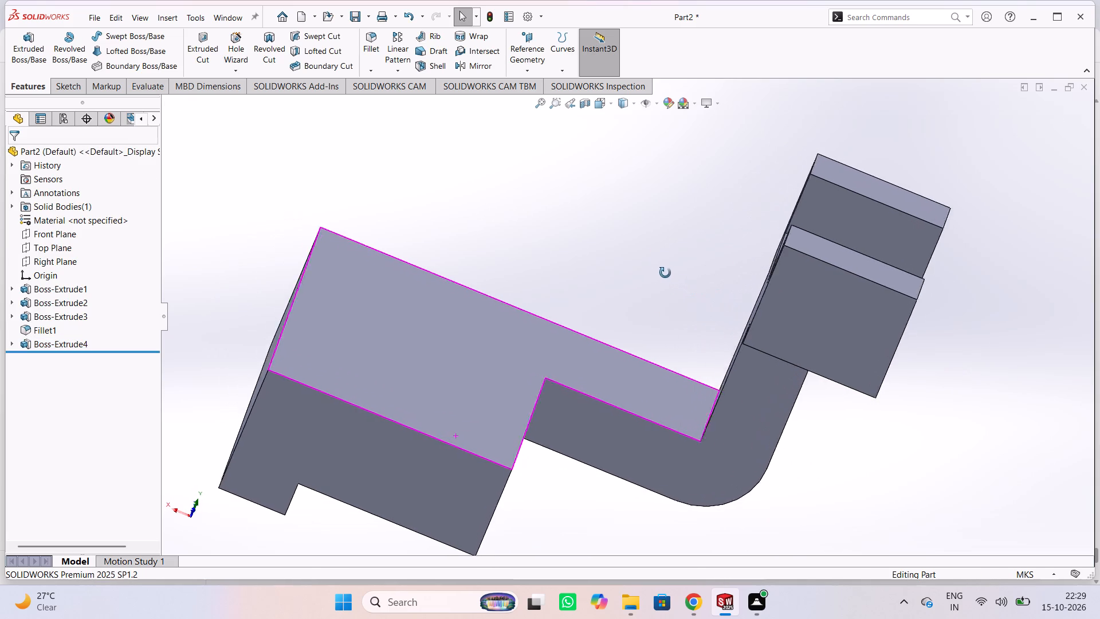
pyautogui.moveTo(665, 273); pyautogui.dragTo(663, 269, button='middle')
pyautogui.moveTo(654, 250); pyautogui.dragTo(507, 272, button='middle')
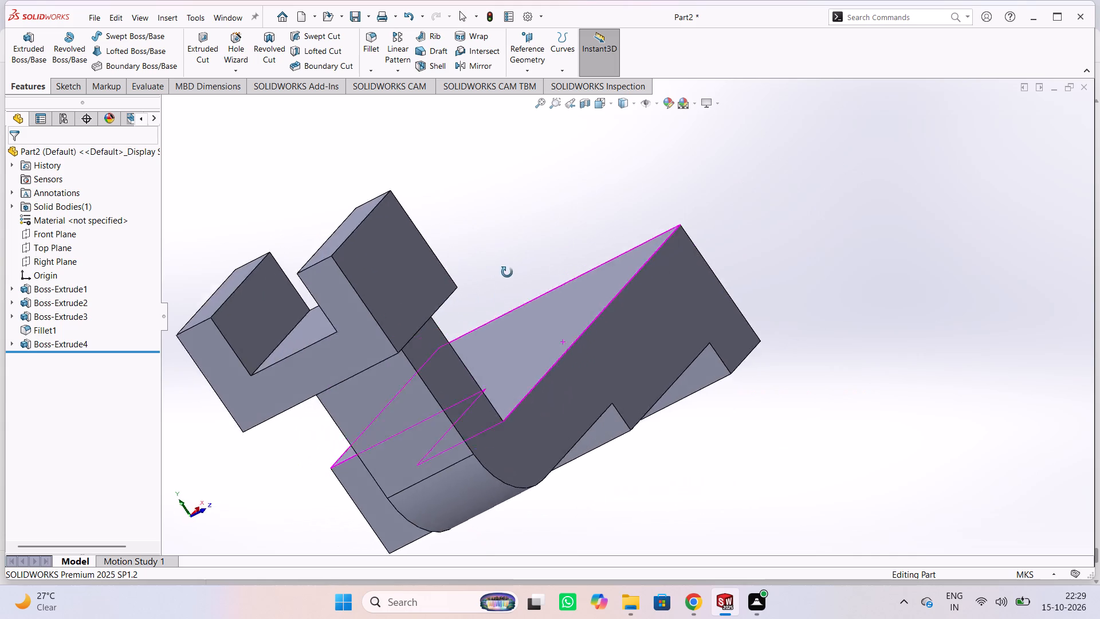
pyautogui.moveTo(507, 272); pyautogui.dragTo(333, 387, button='middle')
pyautogui.moveTo(437, 235); pyautogui.dragTo(790, 350, button='middle')
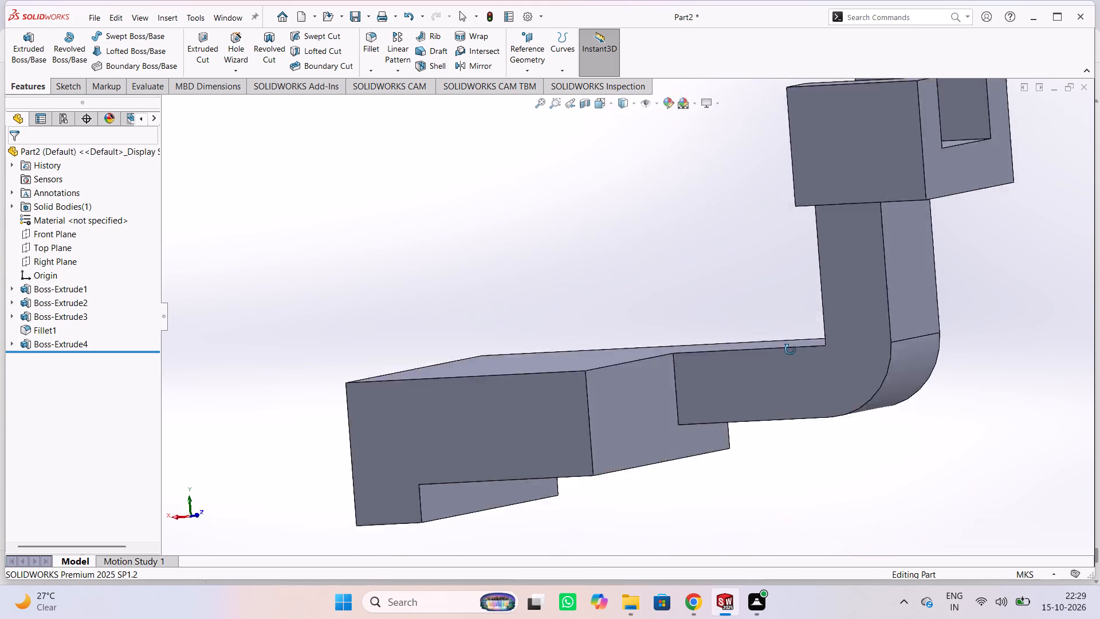
pyautogui.moveTo(790, 350); pyautogui.dragTo(792, 390, button='middle')
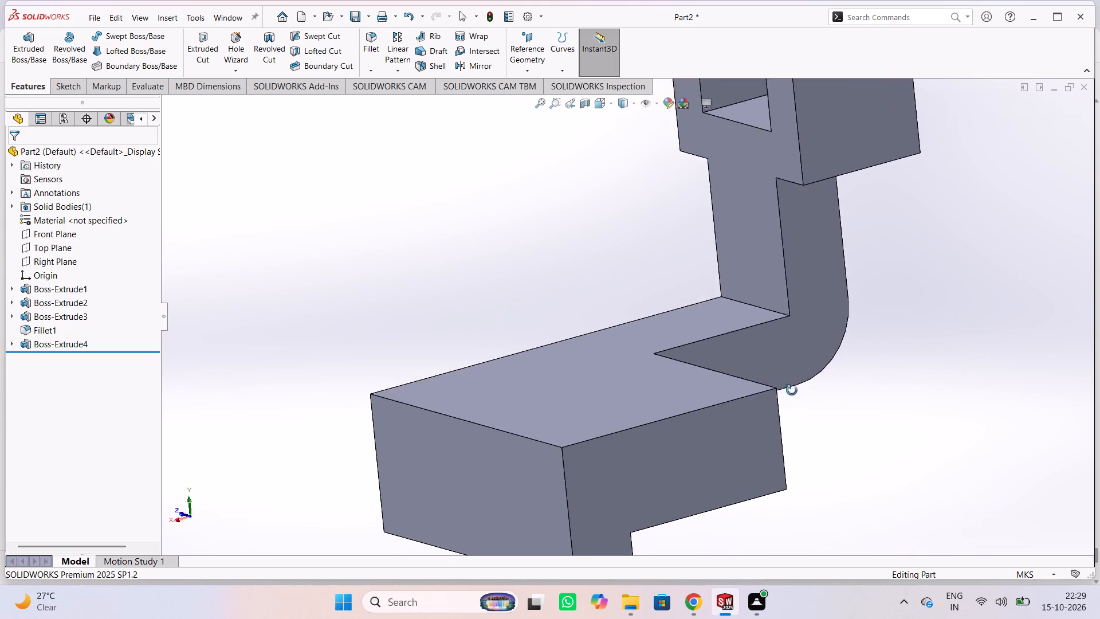
pyautogui.moveTo(792, 390); pyautogui.dragTo(781, 390, button='middle')
pyautogui.click(513, 392)
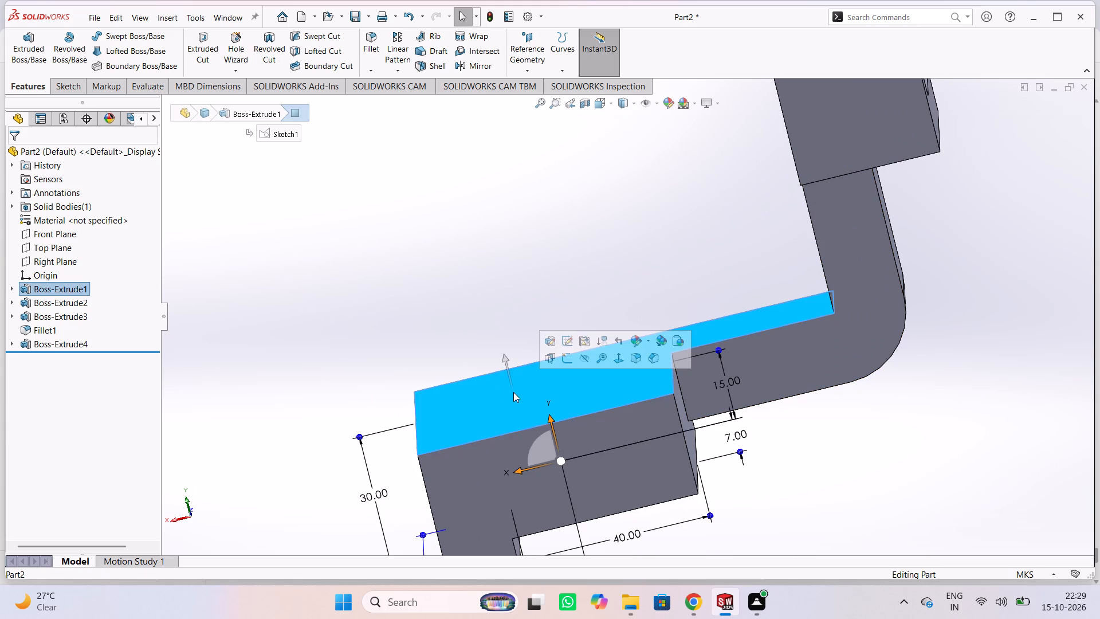
pyautogui.click(568, 356)
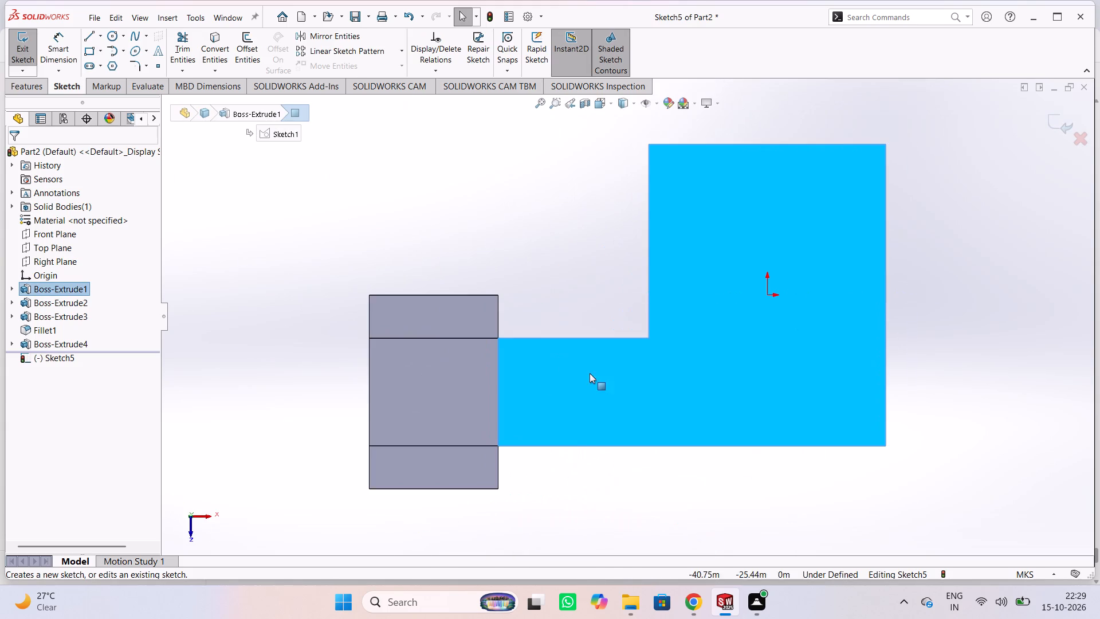
pyautogui.click(582, 236)
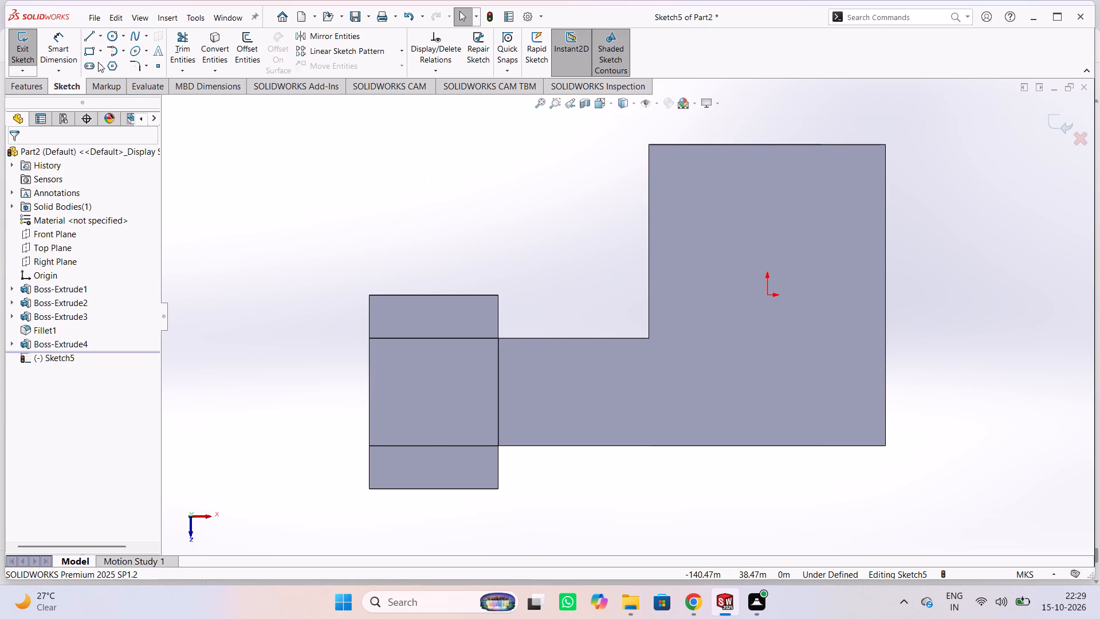
# Draw two vertical construction centerlines from the origin, one about 19.2 m downward and one about 17.8 m upward.
pyautogui.click(100, 37)
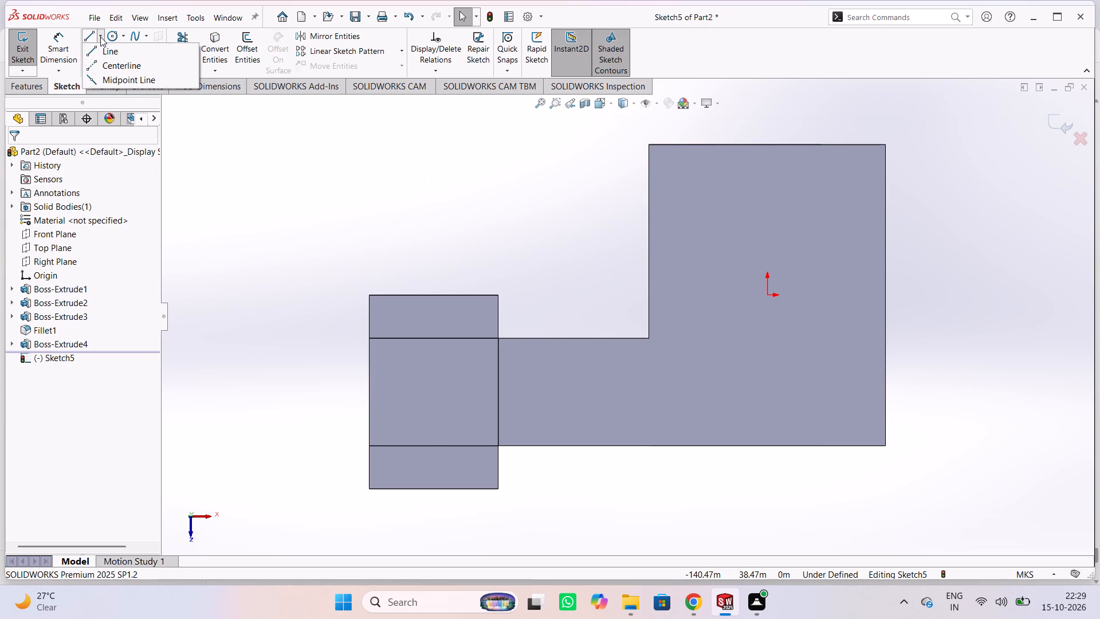
pyautogui.click(112, 66)
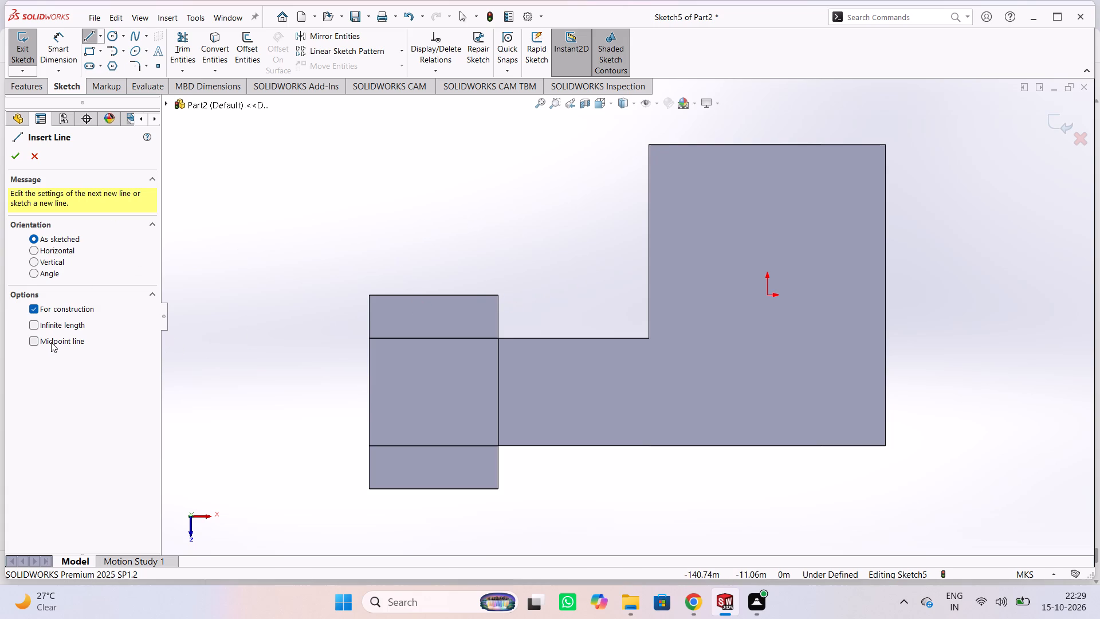
pyautogui.click(768, 297)
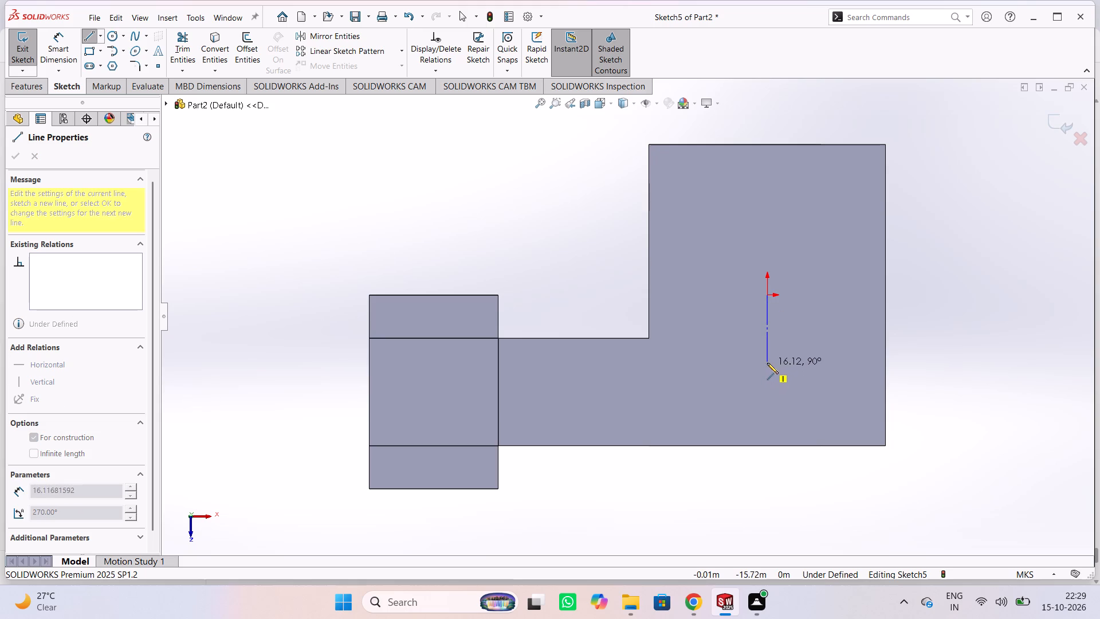
pyautogui.click(767, 378)
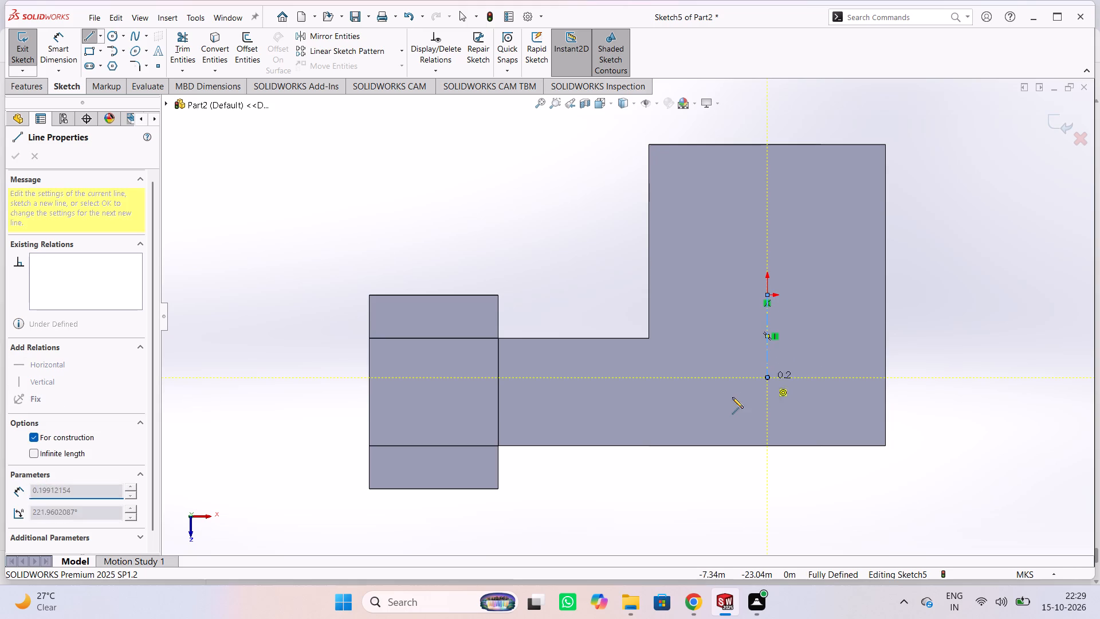
pyautogui.press('Escape')
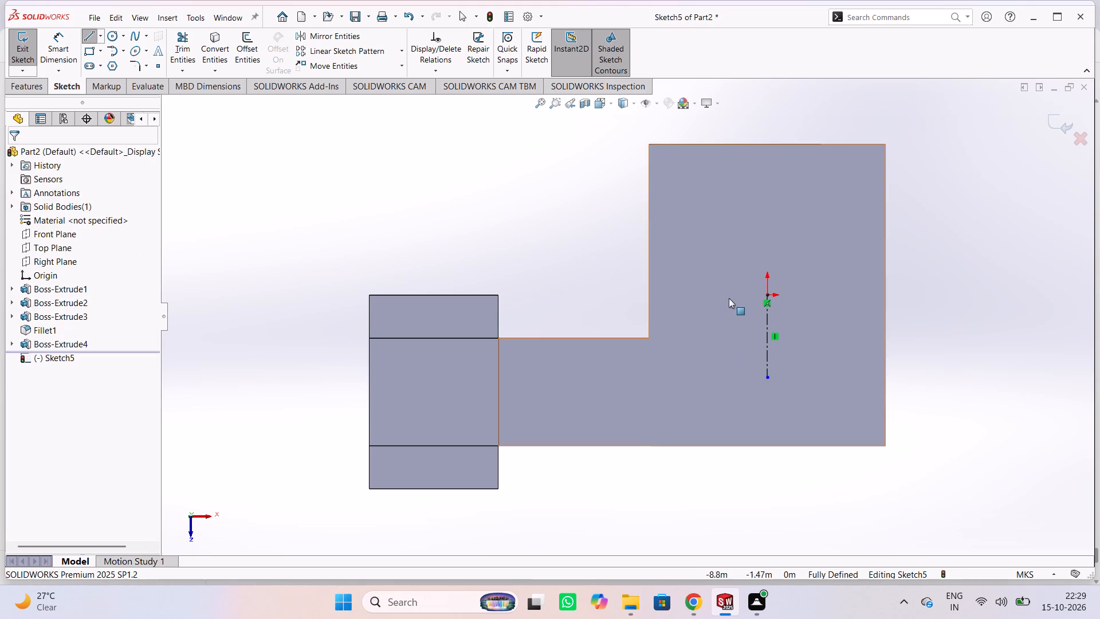
pyautogui.click(101, 35)
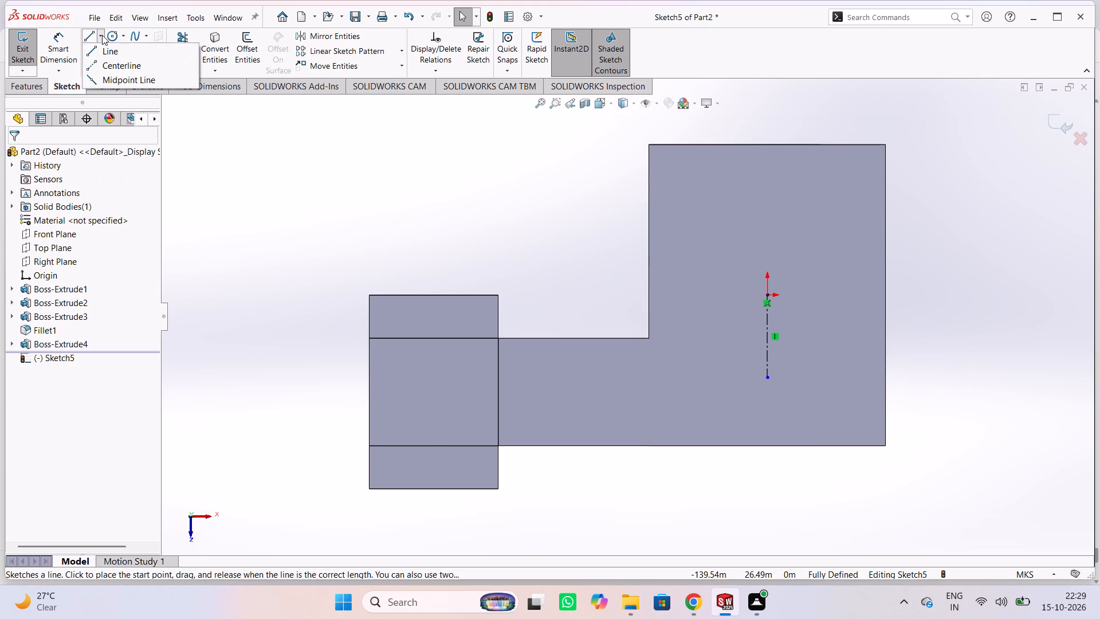
pyautogui.click(107, 61)
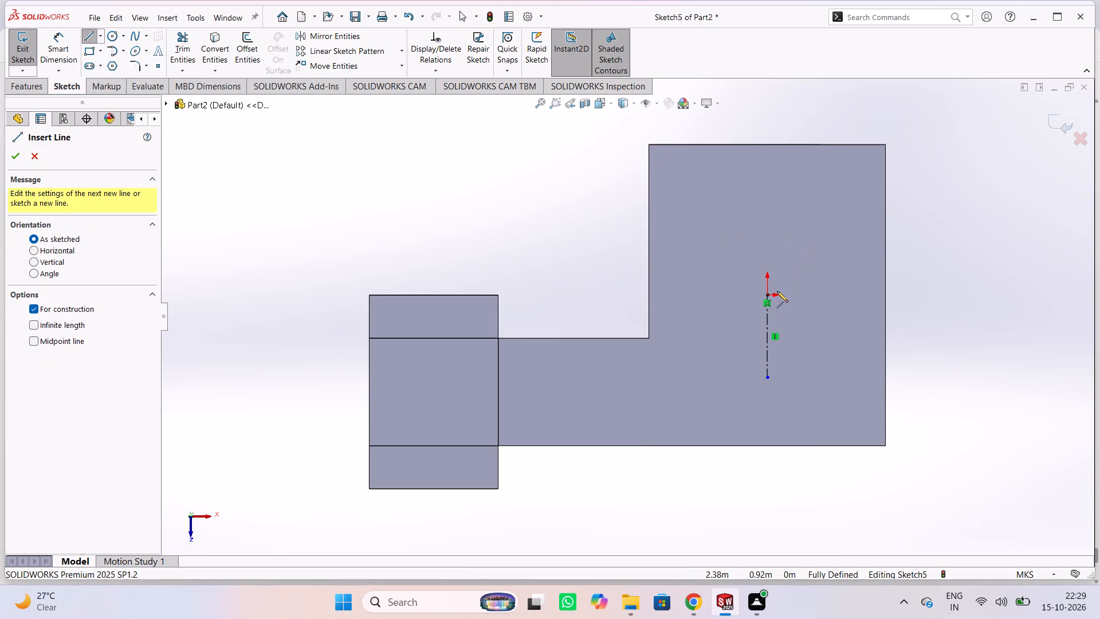
pyautogui.click(769, 296)
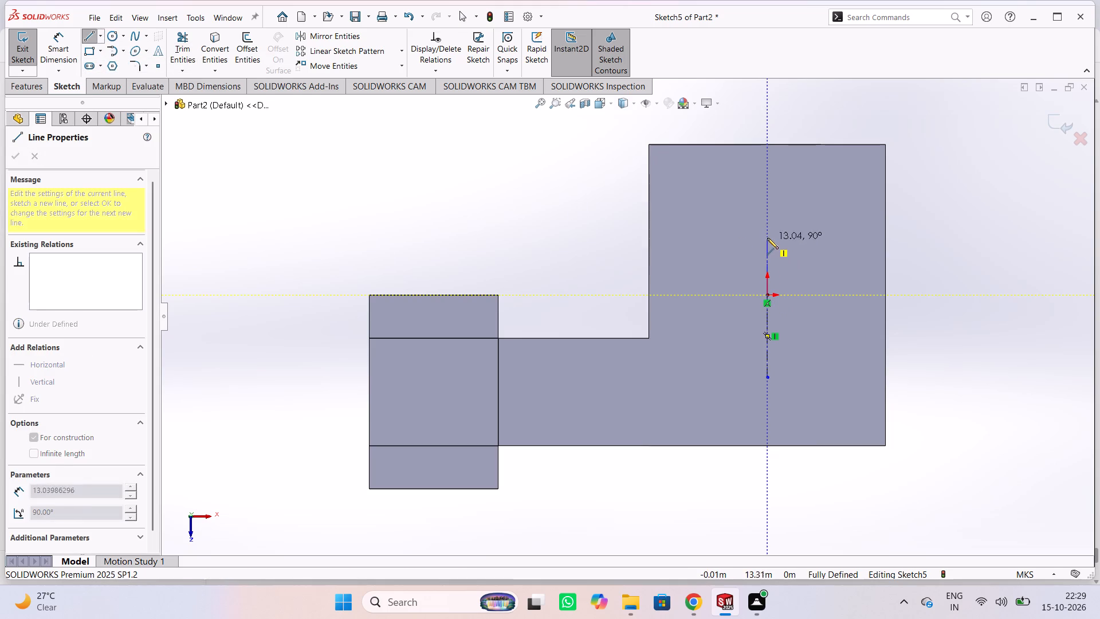
pyautogui.click(767, 218)
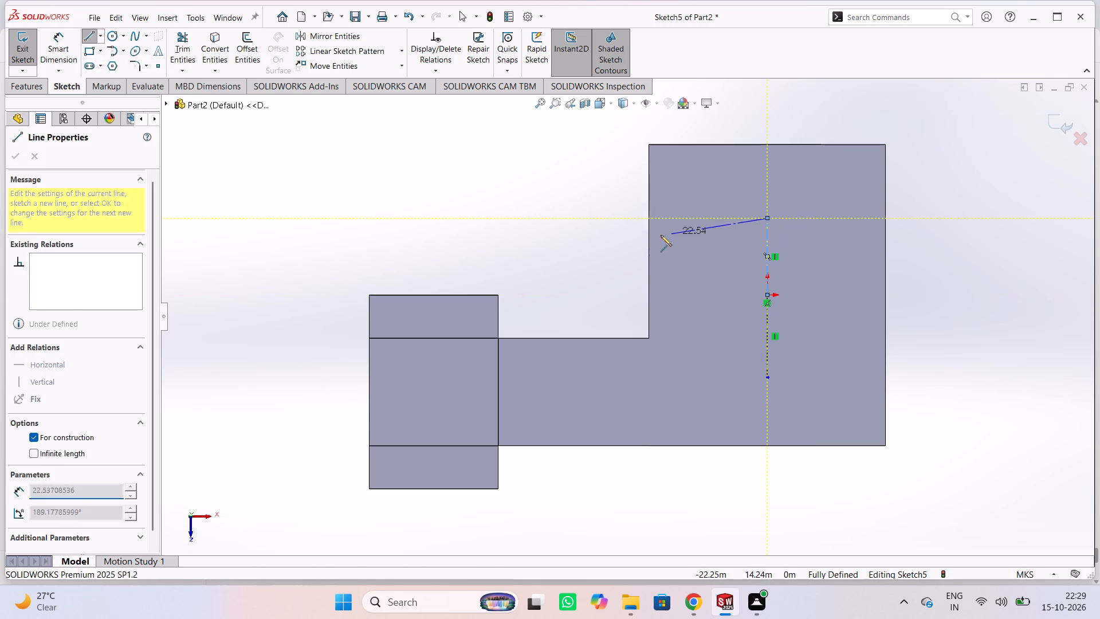
pyautogui.press('Escape')
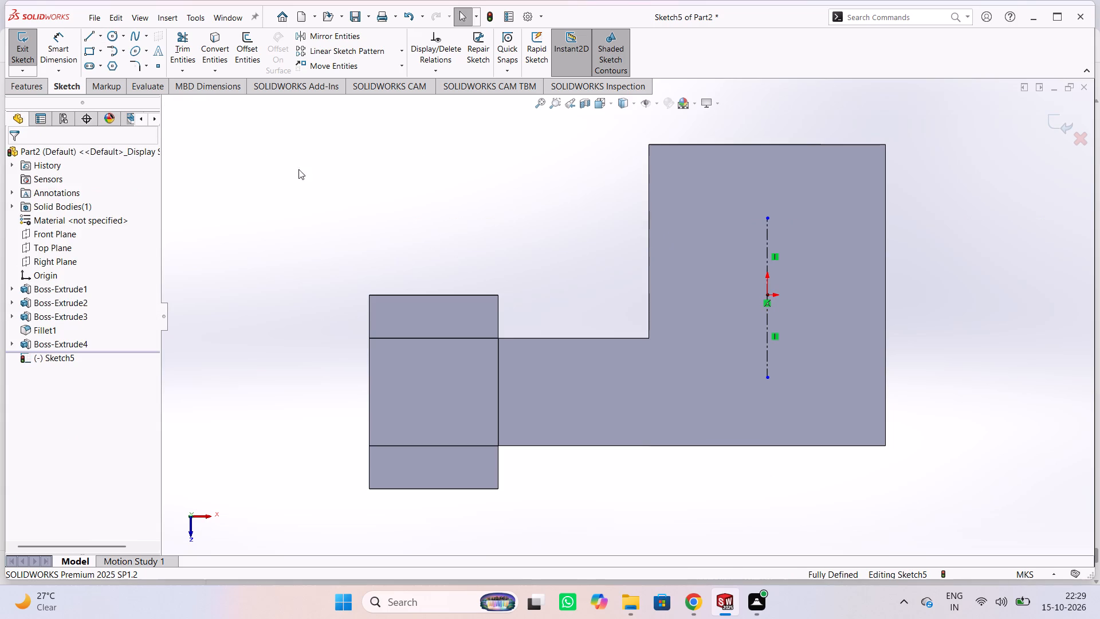
# Dimension the upper and lower centerlines, setting each one's length to 17.5 m.
pyautogui.click(50, 45)
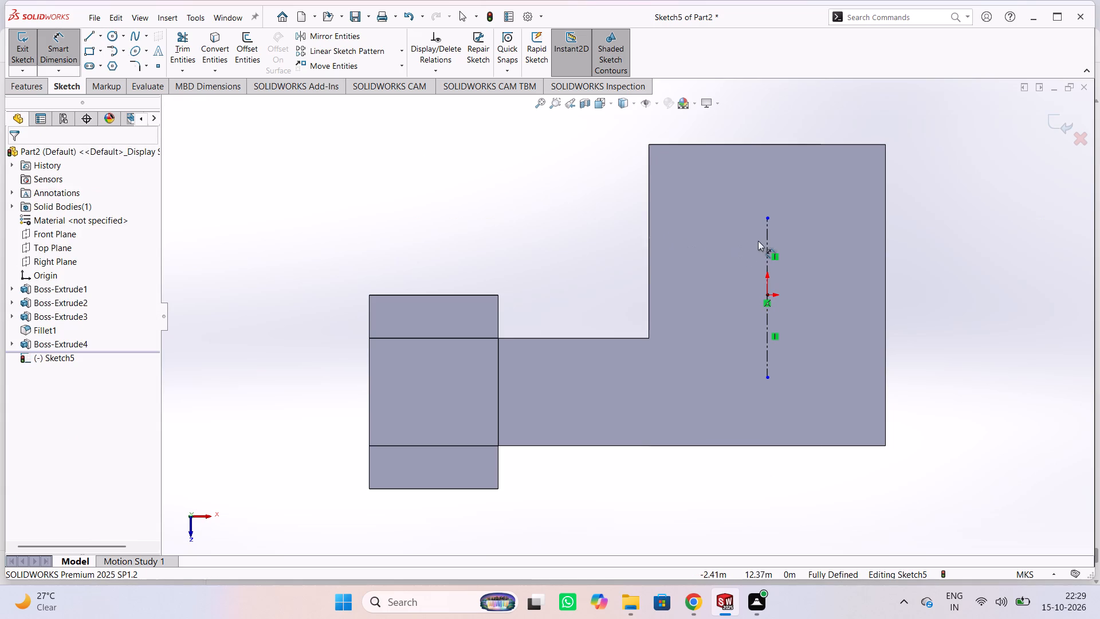
pyautogui.click(765, 241)
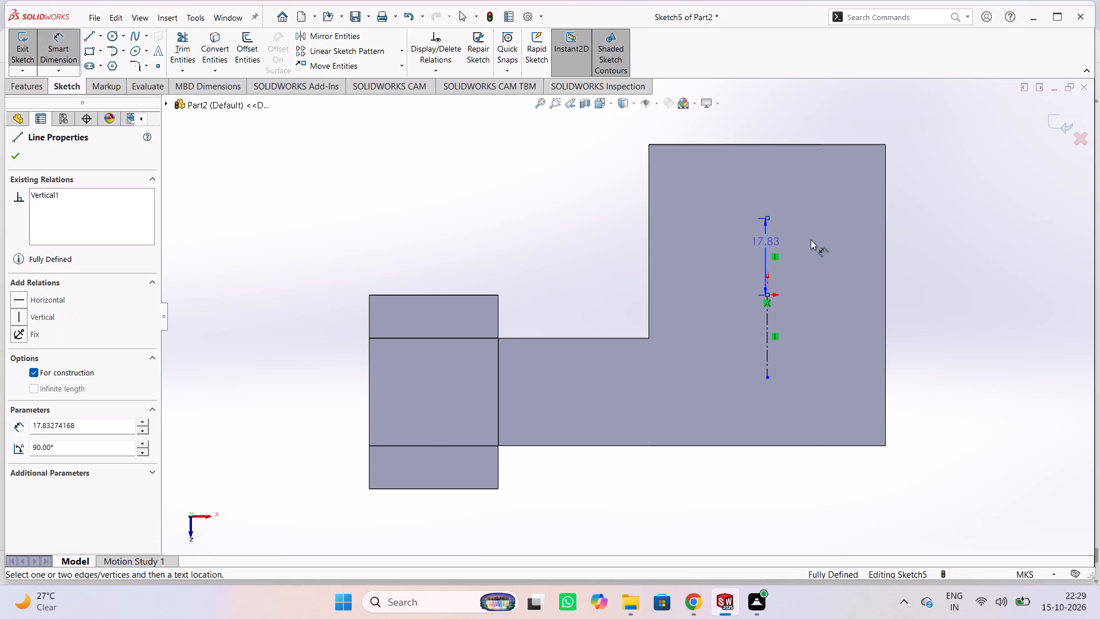
pyautogui.click(955, 248)
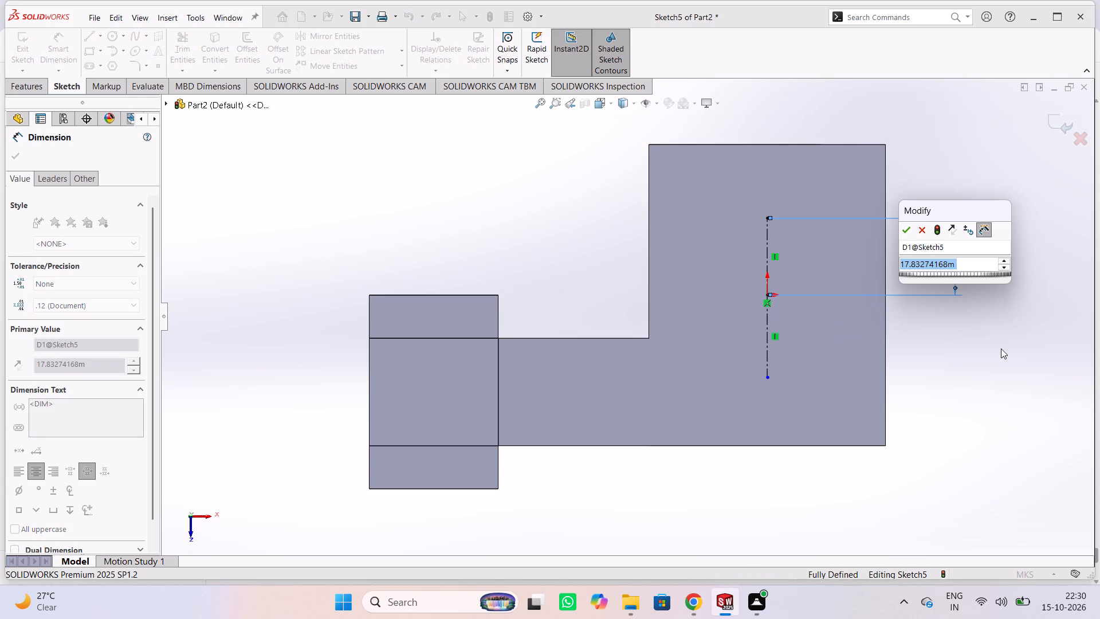
pyautogui.write('17.5')
pyautogui.press('Return')
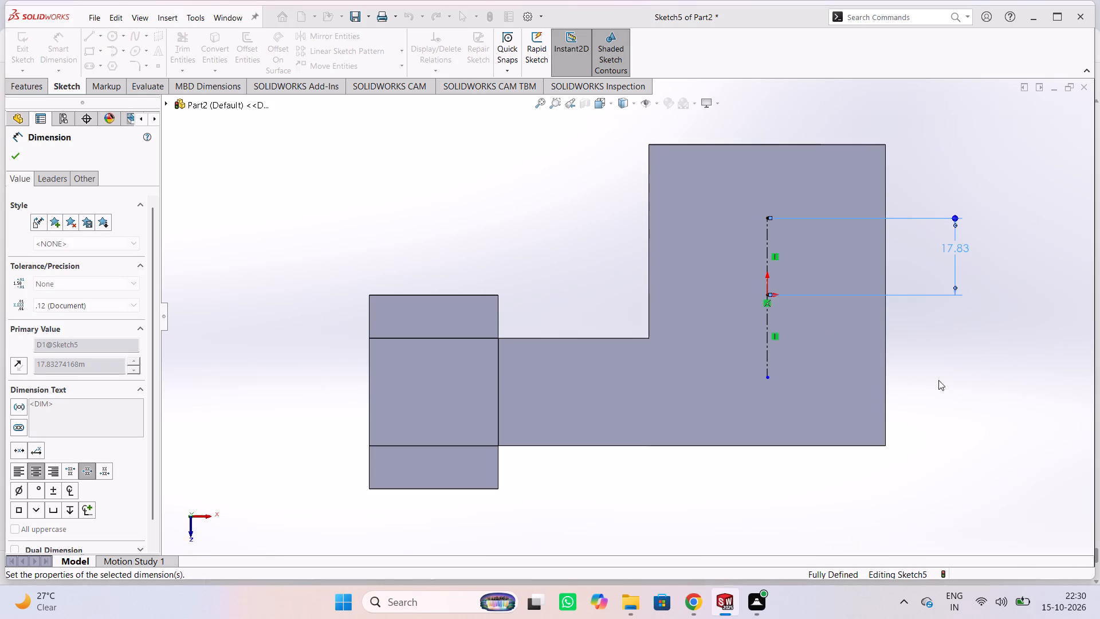
pyautogui.click(966, 373)
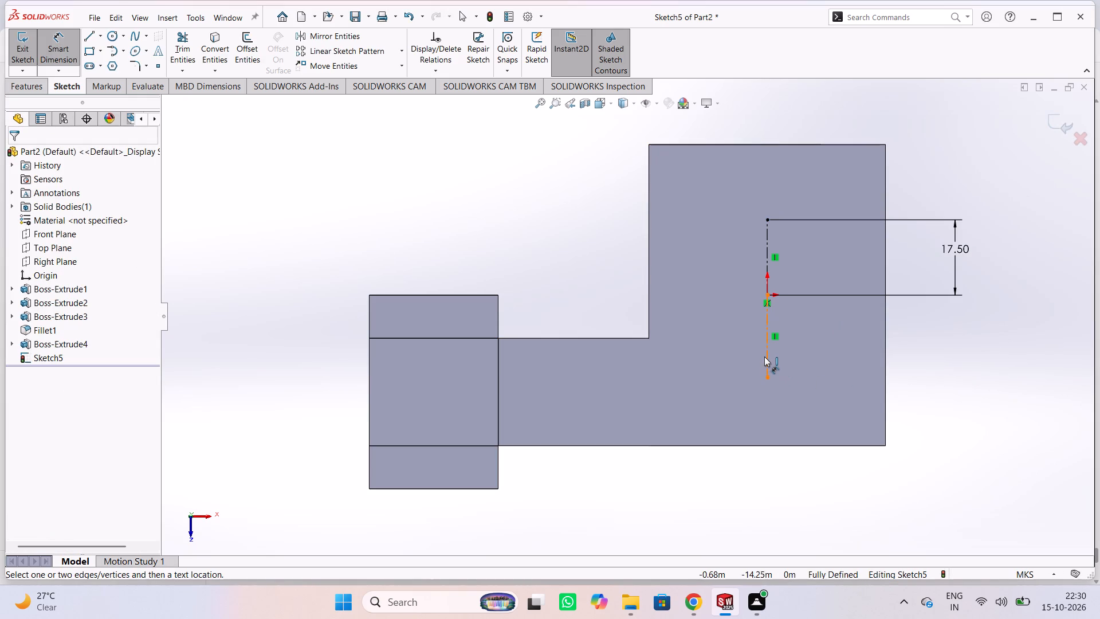
pyautogui.click(764, 356)
pyautogui.click(953, 332)
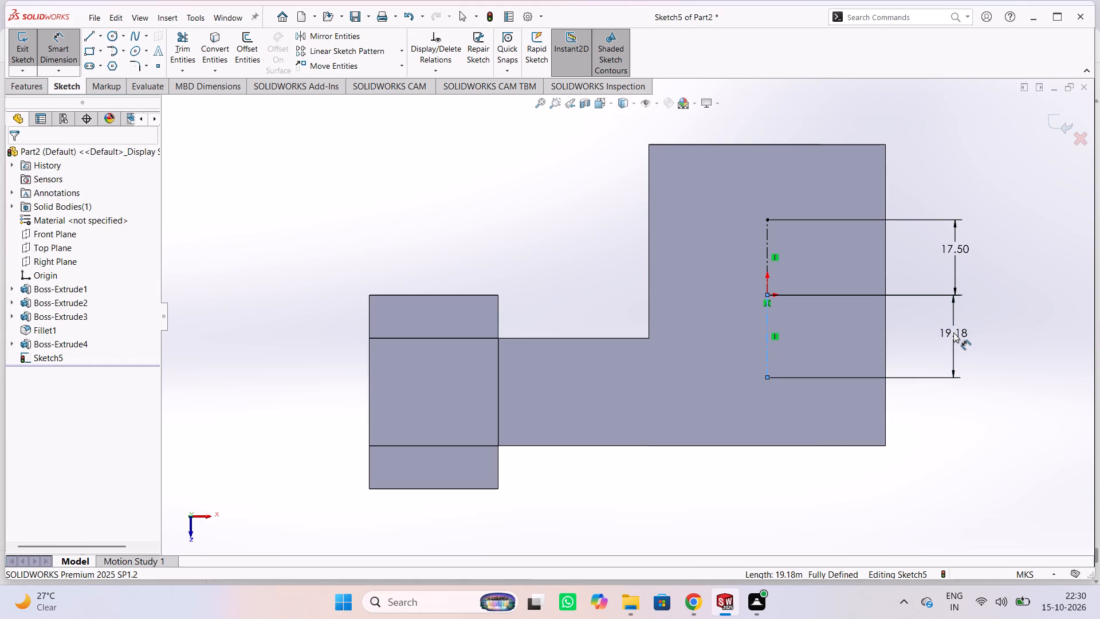
pyautogui.write('17.5')
pyautogui.press('Return')
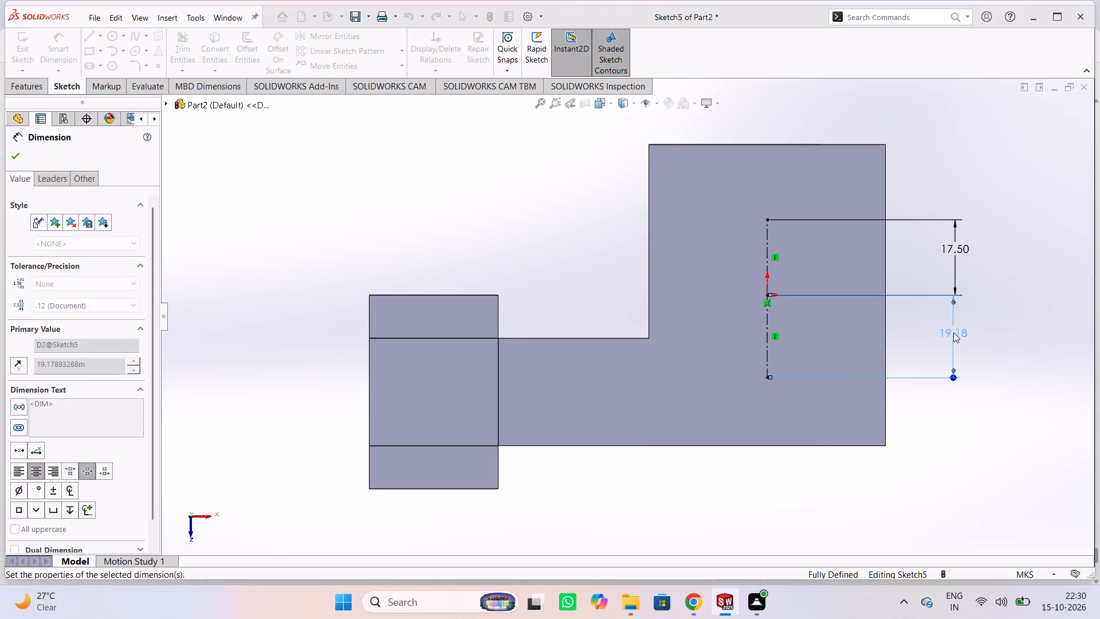
pyautogui.click(968, 399)
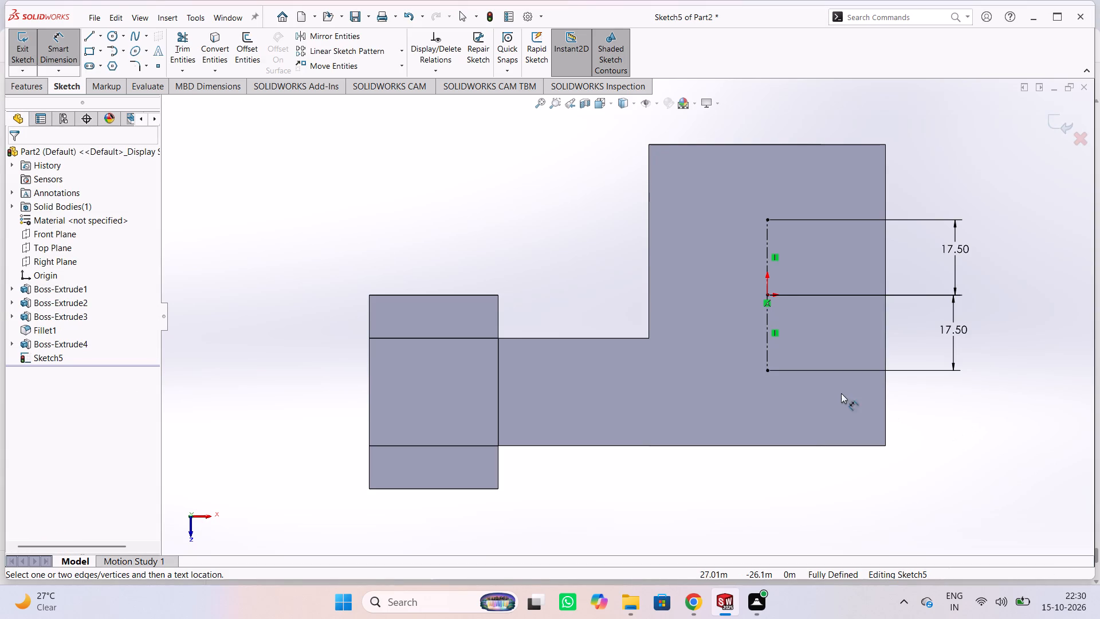
pyautogui.press('Escape')
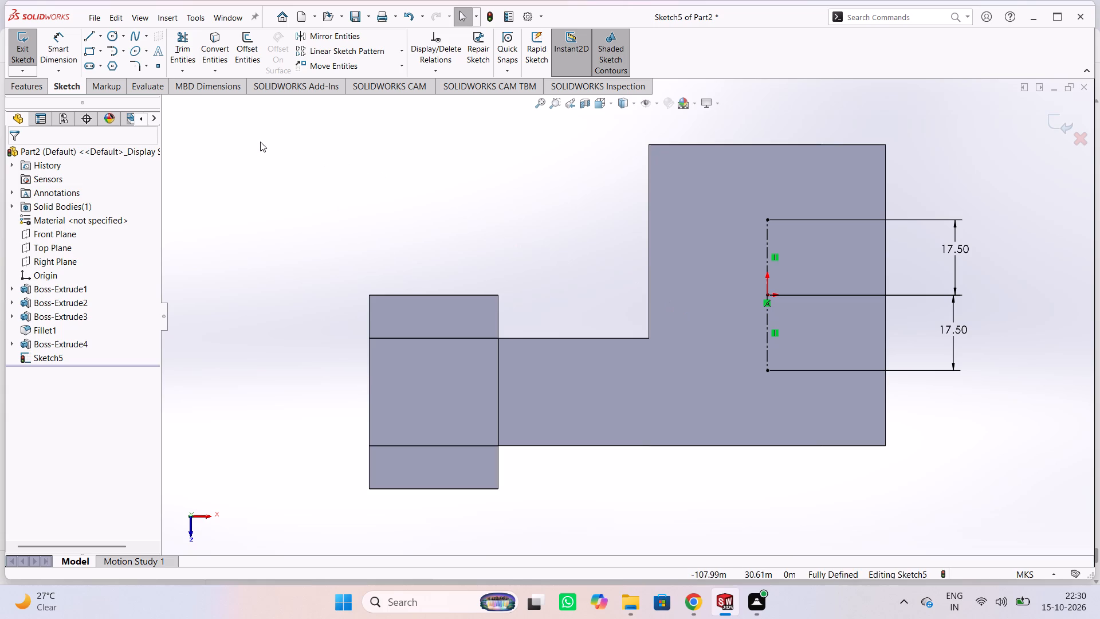
# Sketch a circle at each centerline's outer endpoint, the upper about 10.4 m and the lower about 10 m in radius.
pyautogui.click(115, 36)
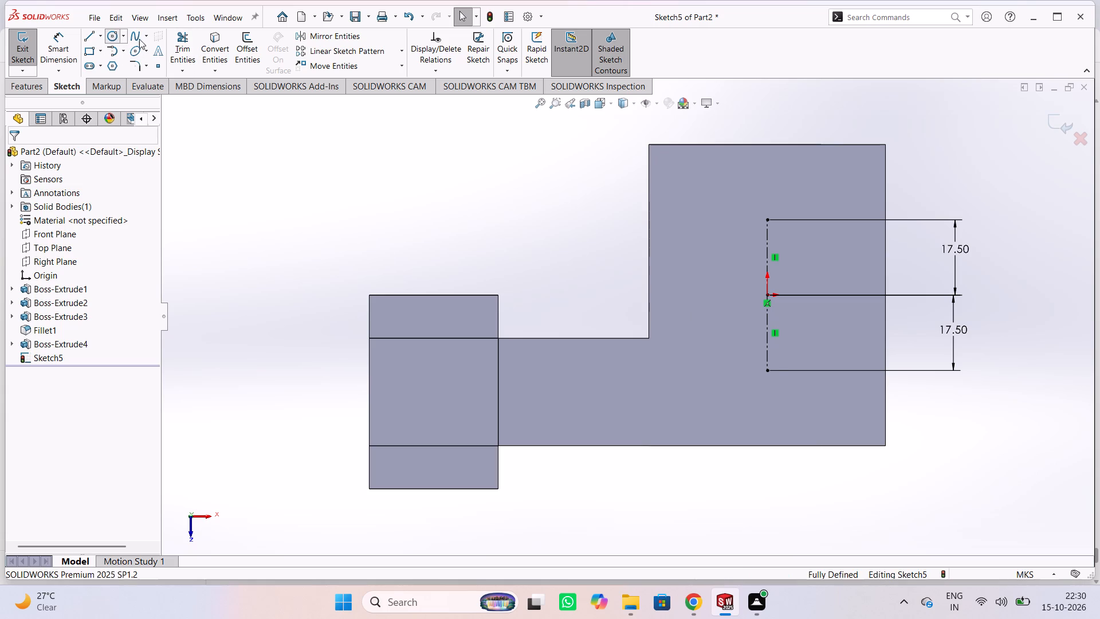
pyautogui.click(769, 218)
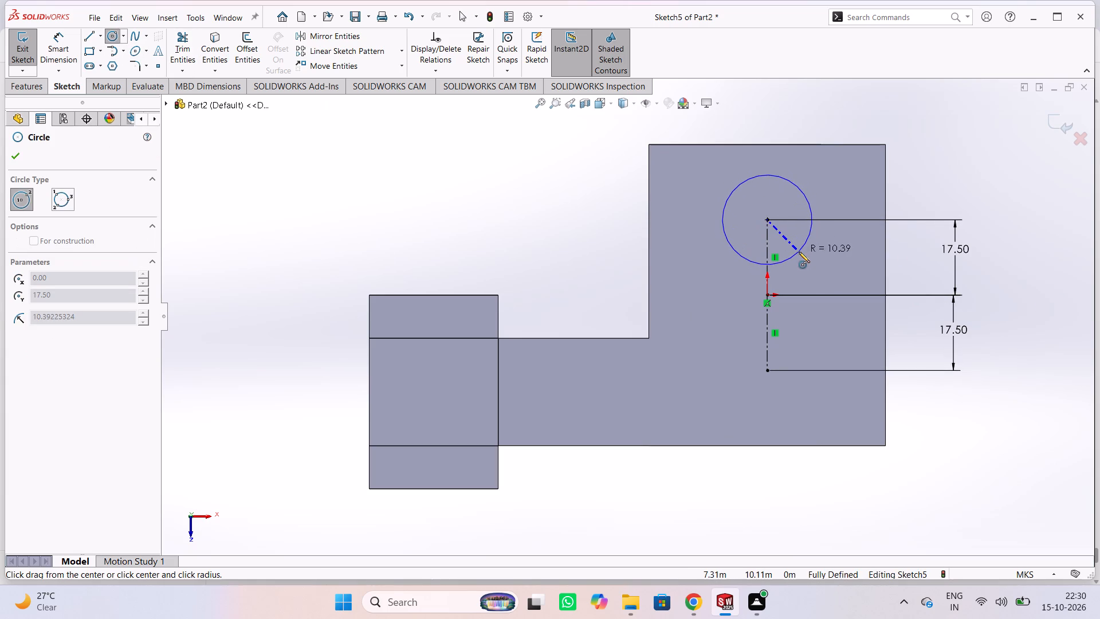
pyautogui.click(799, 252)
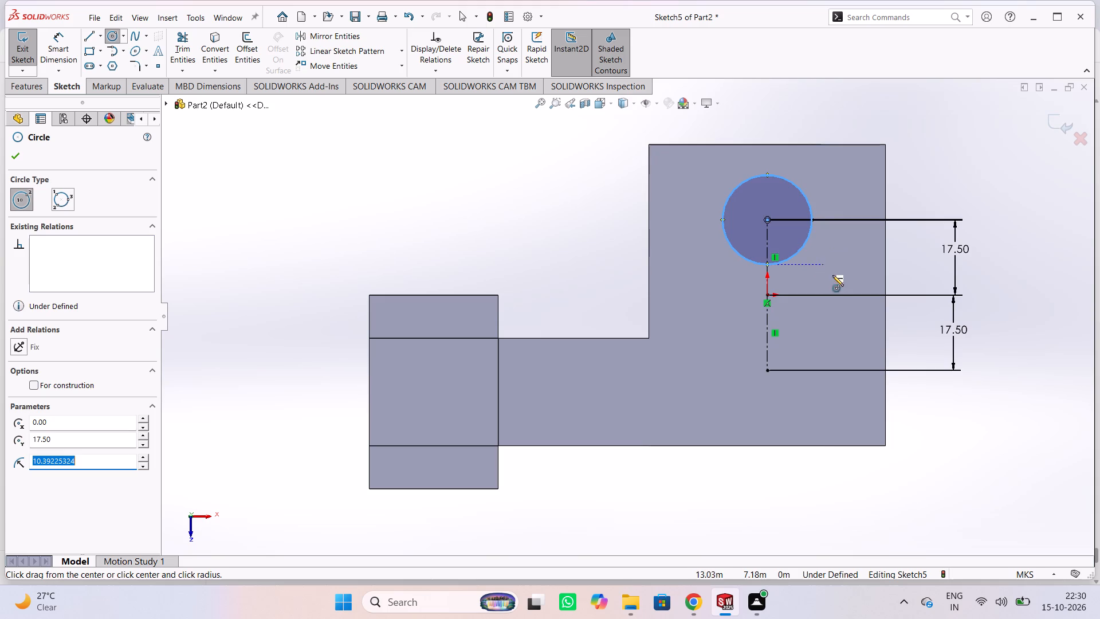
pyautogui.click(765, 373)
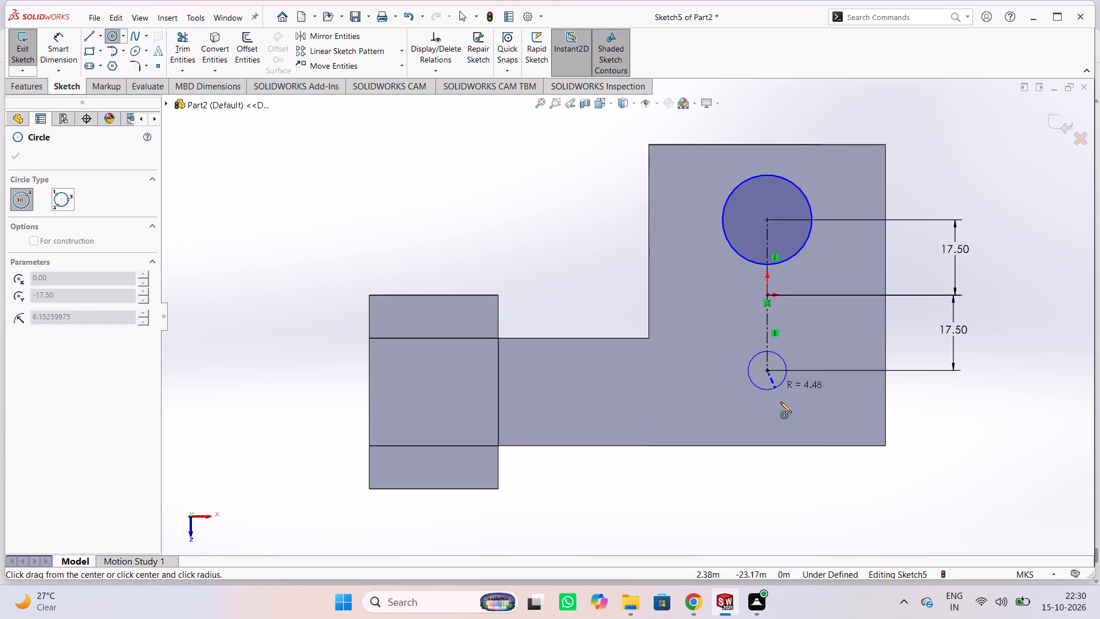
pyautogui.click(785, 409)
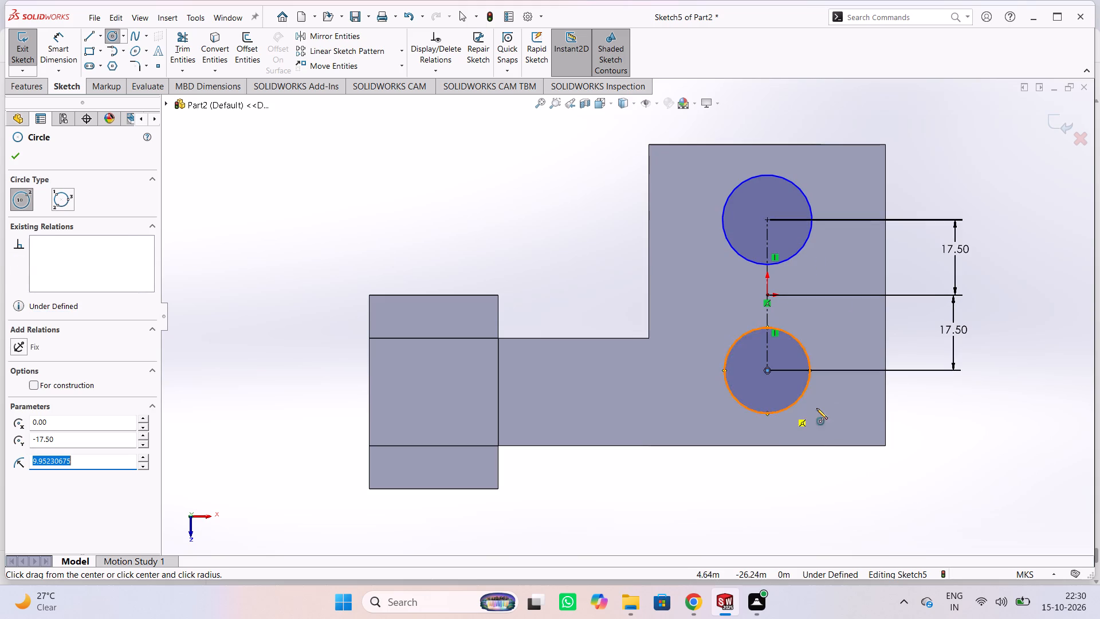
pyautogui.press('Escape')
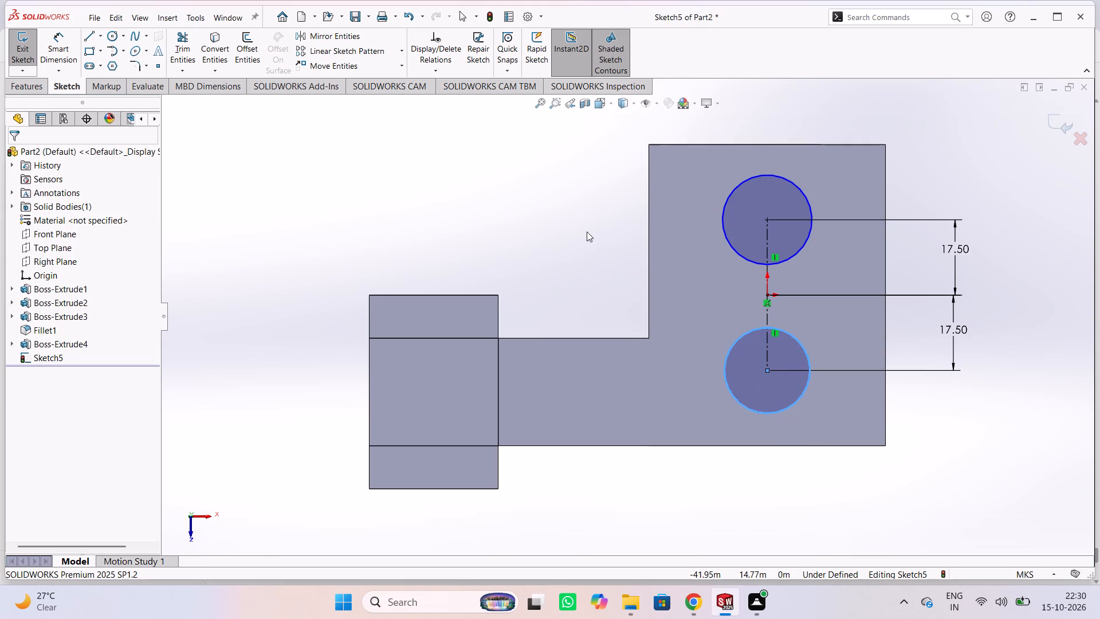
# Dimension the diameters of the upper and lower circles, setting each to 20 m.
pyautogui.rightClick(561, 213)
pyautogui.click(672, 199)
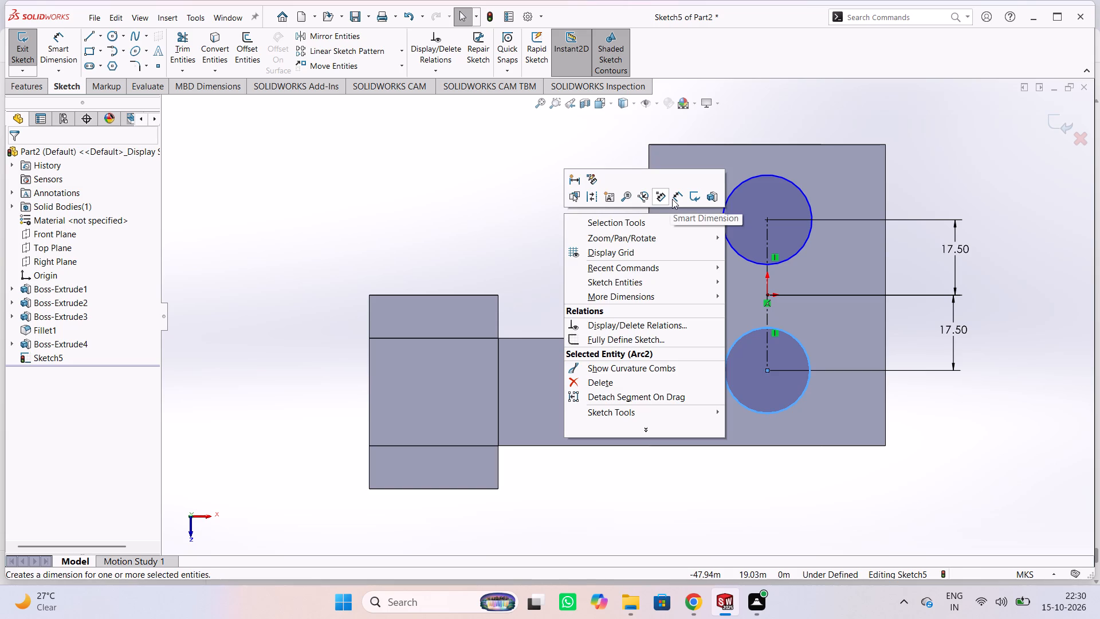
pyautogui.click(804, 194)
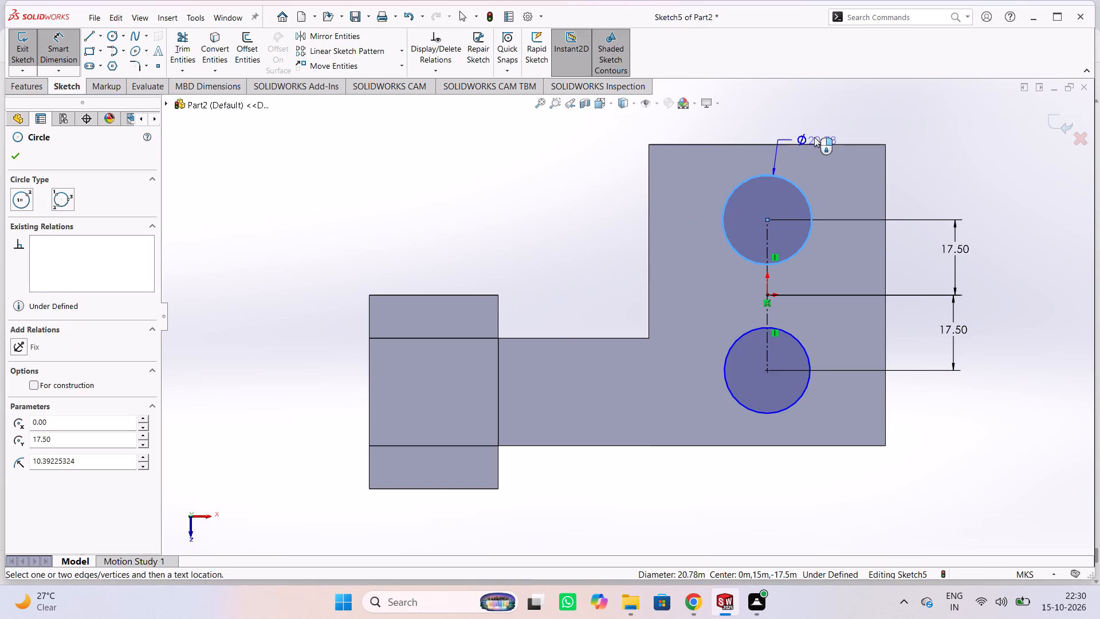
pyautogui.click(817, 119)
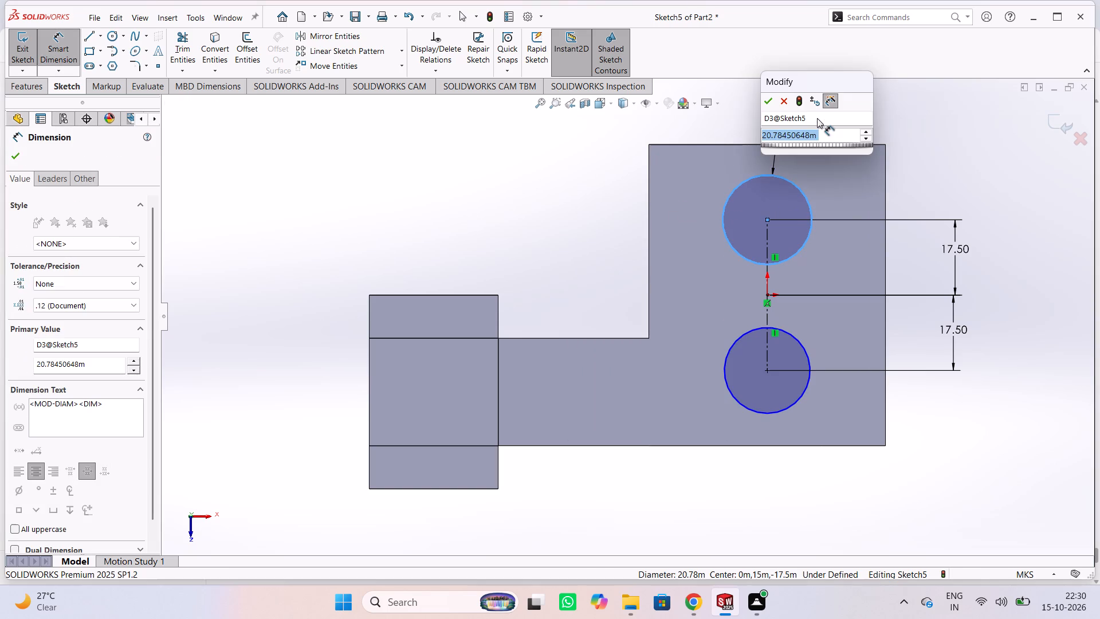
pyautogui.write('20')
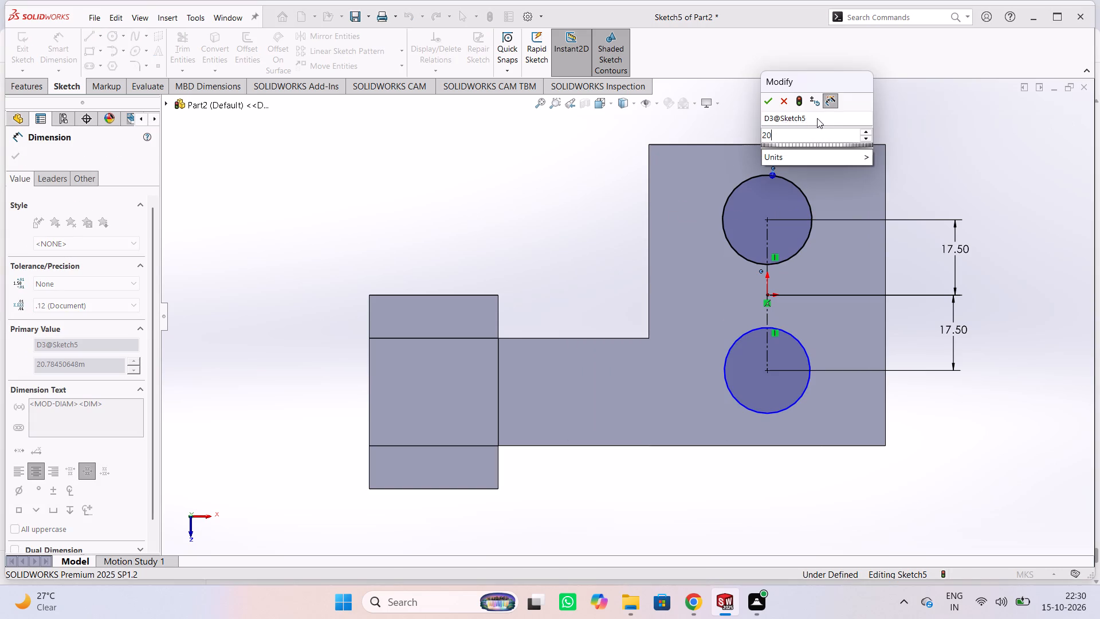
pyautogui.press('Return')
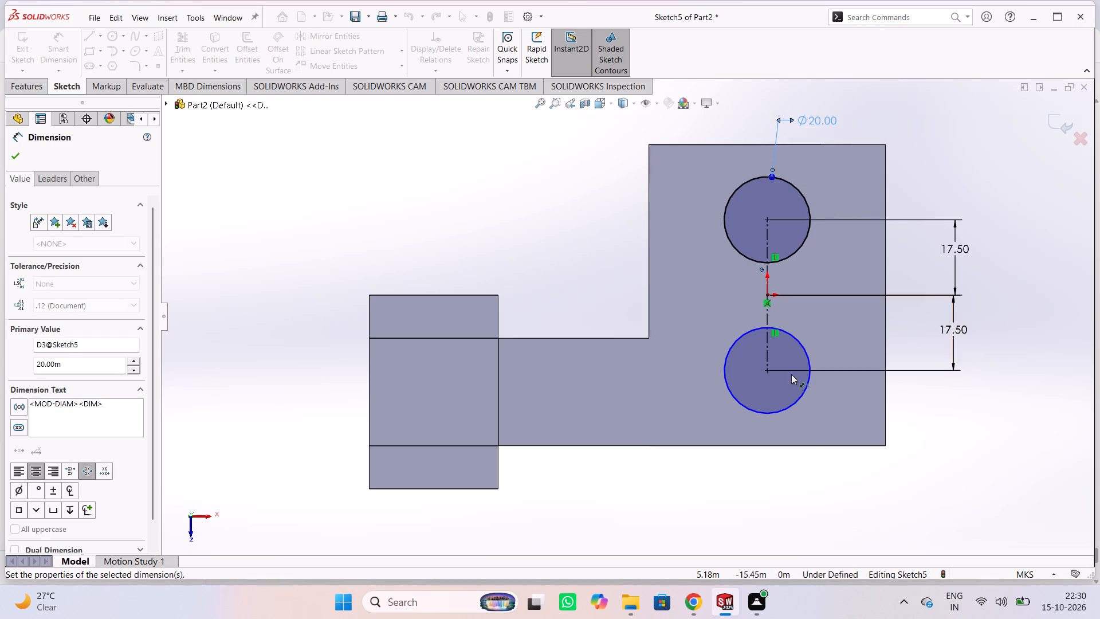
pyautogui.click(799, 399)
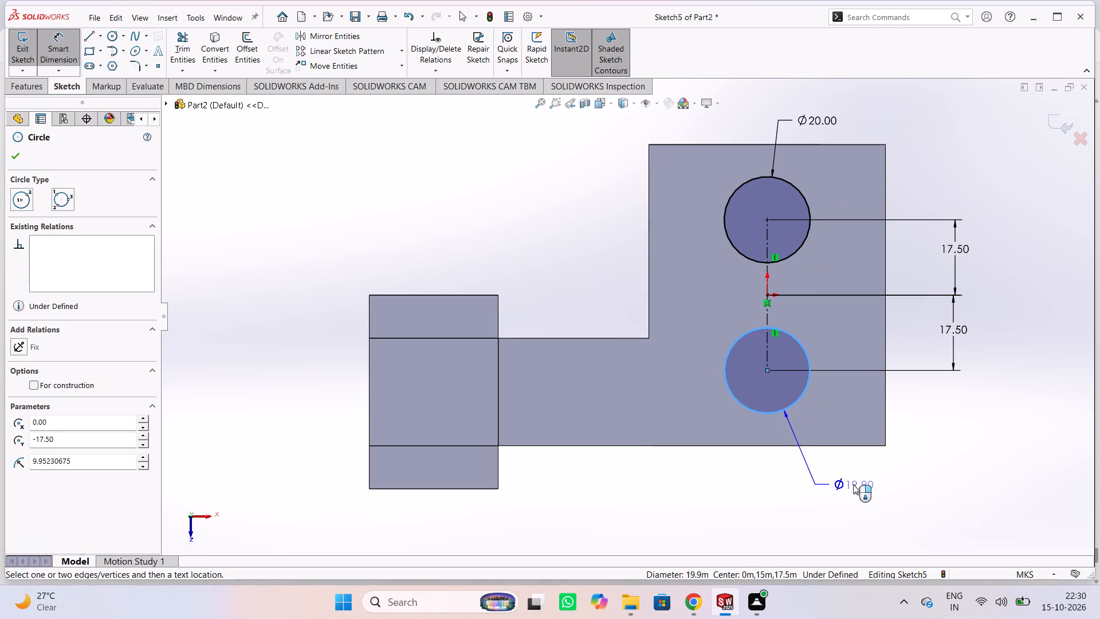
pyautogui.click(853, 484)
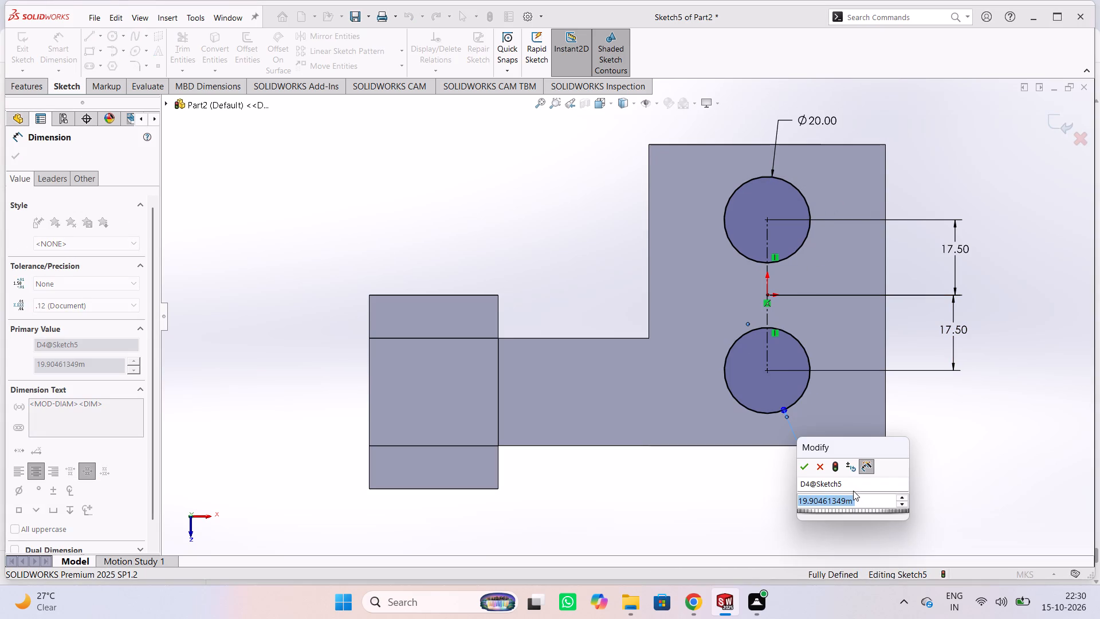
pyautogui.press('2')
pyautogui.press('0')
pyautogui.press('Return')
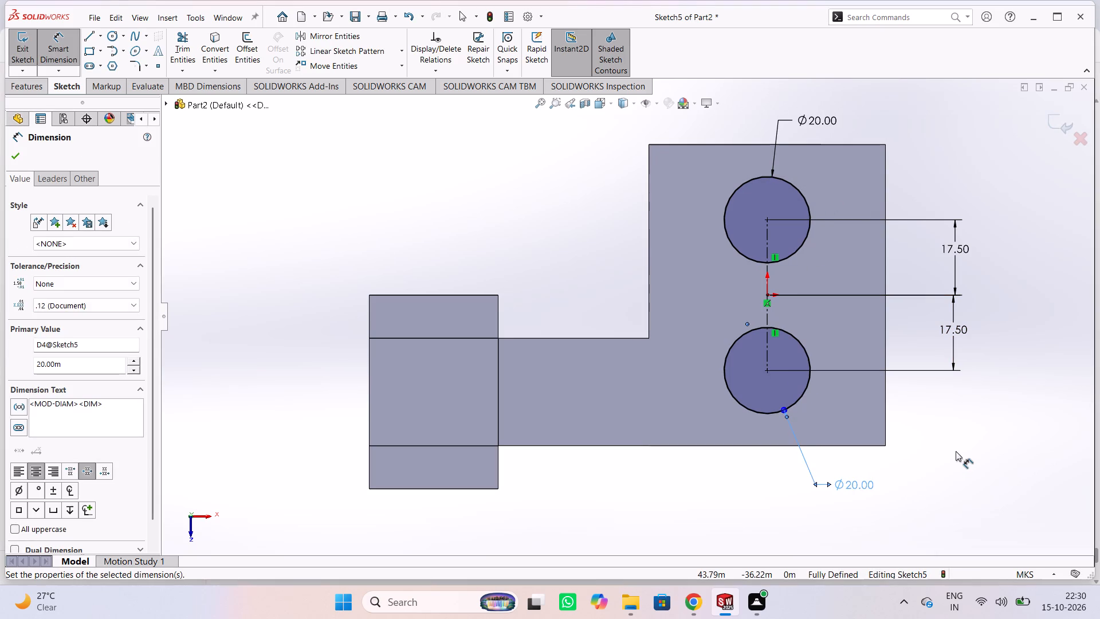
pyautogui.click(956, 451)
pyautogui.press('Escape')
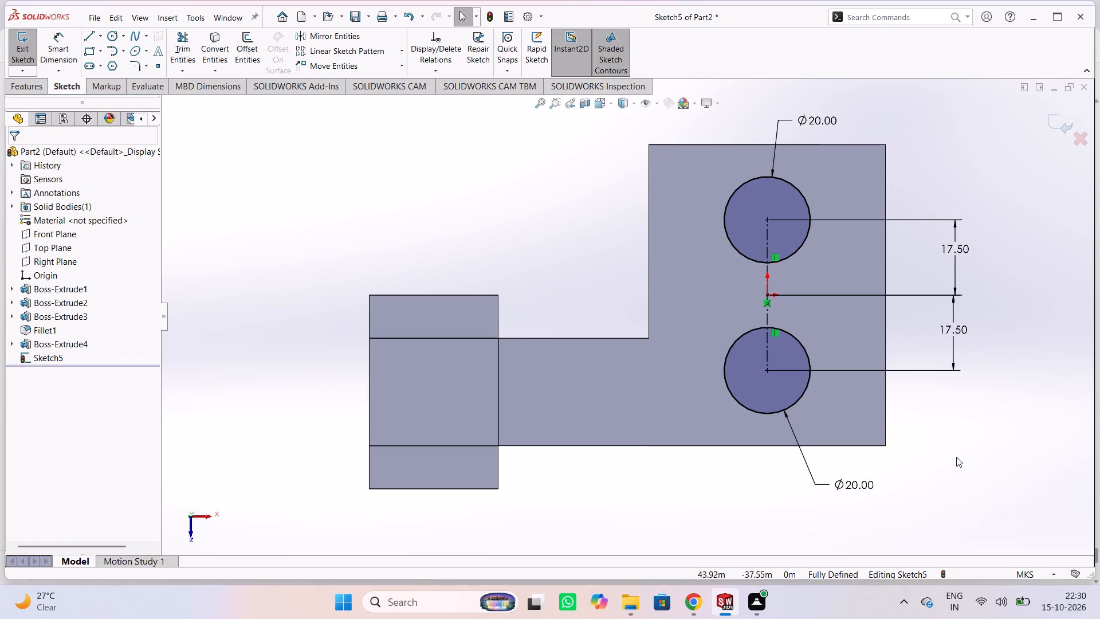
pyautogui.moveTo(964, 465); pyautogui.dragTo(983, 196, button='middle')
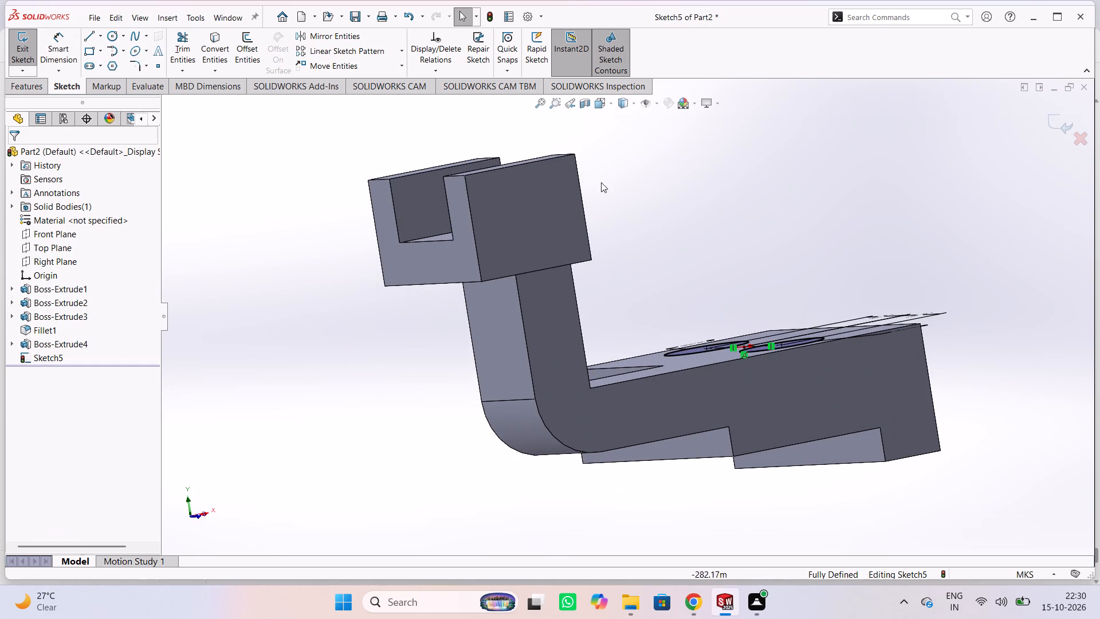
# Cut the two 20 m circles down into the block with a blind Extruded Cut 30 m deep.
pyautogui.click(28, 47)
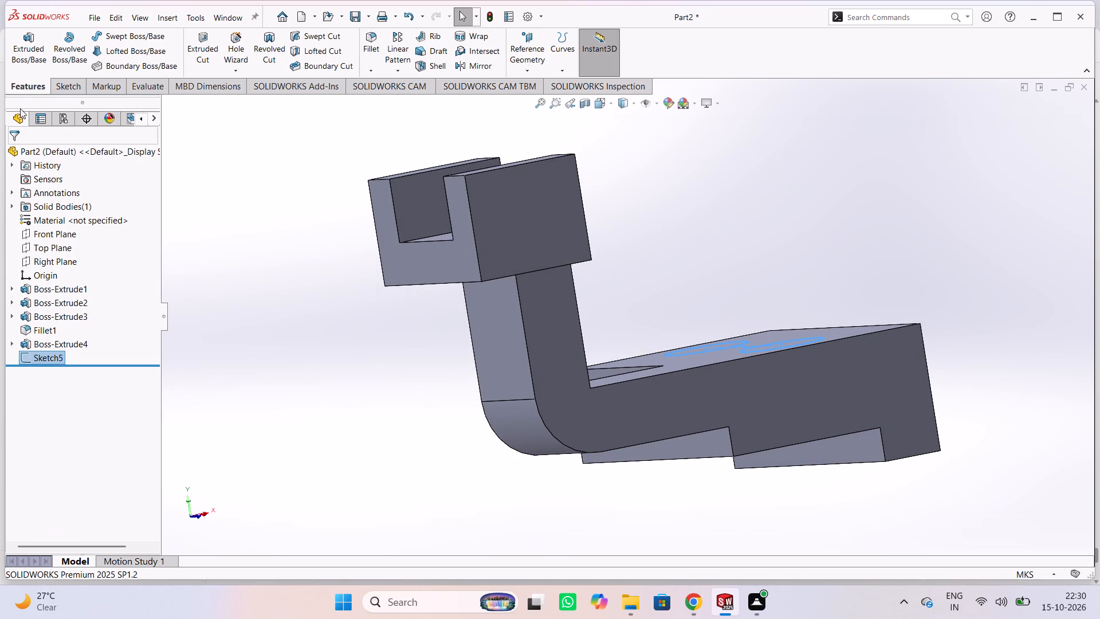
pyautogui.click(205, 55)
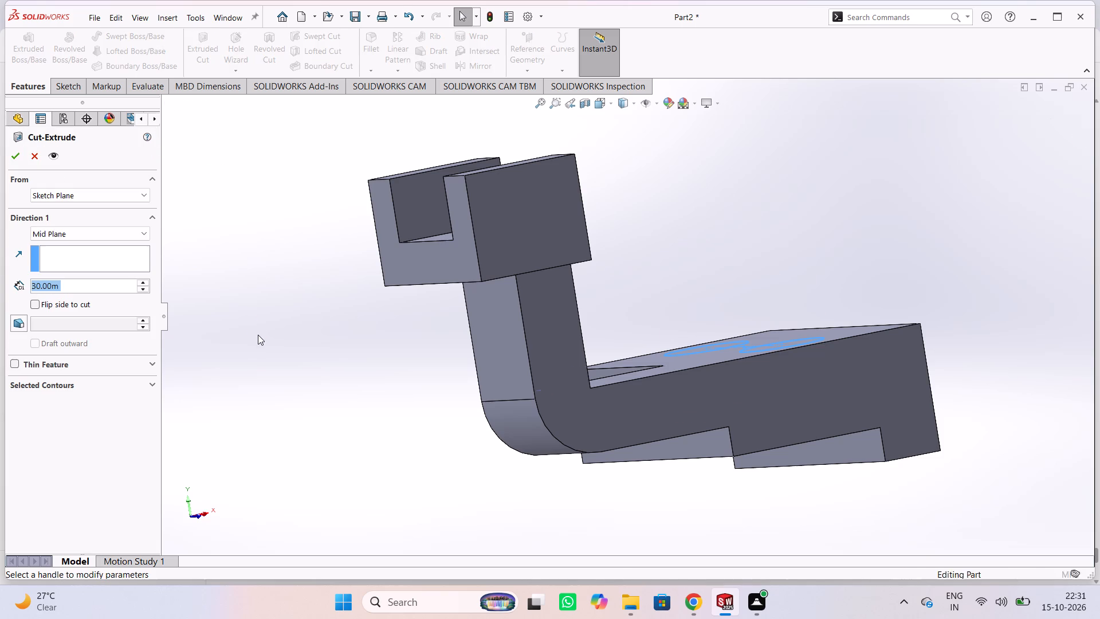
pyautogui.click(78, 230)
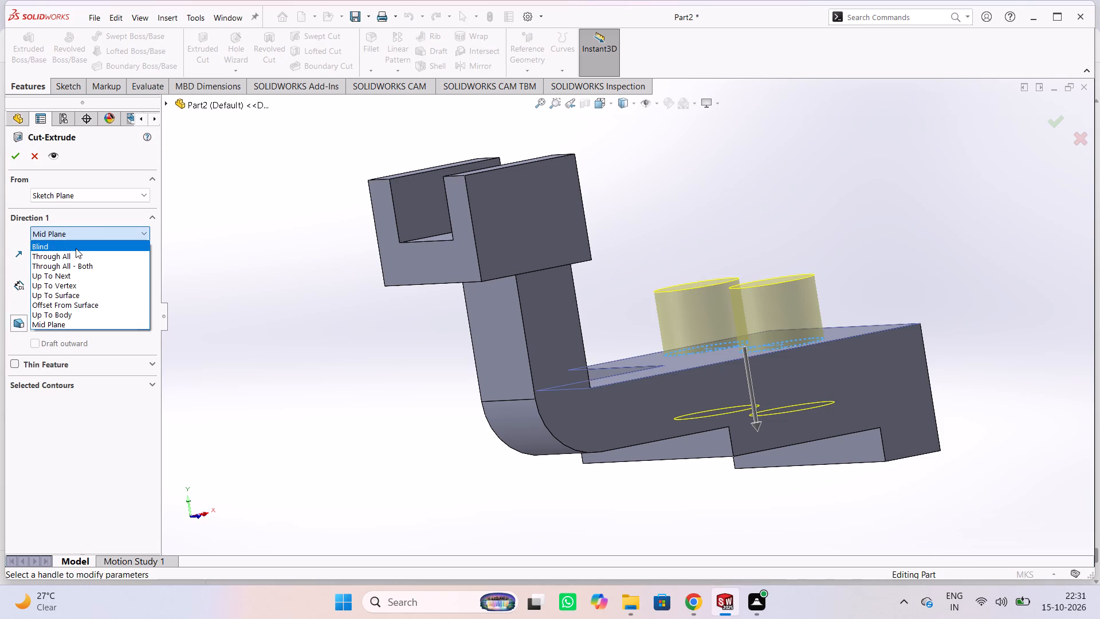
pyautogui.click(76, 248)
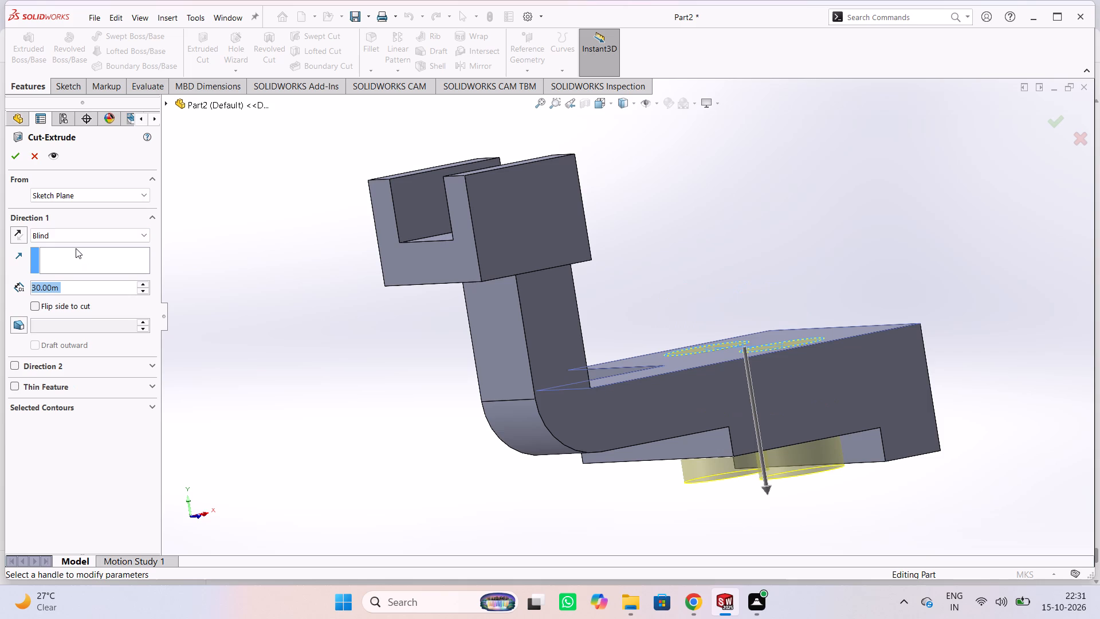
pyautogui.click(22, 154)
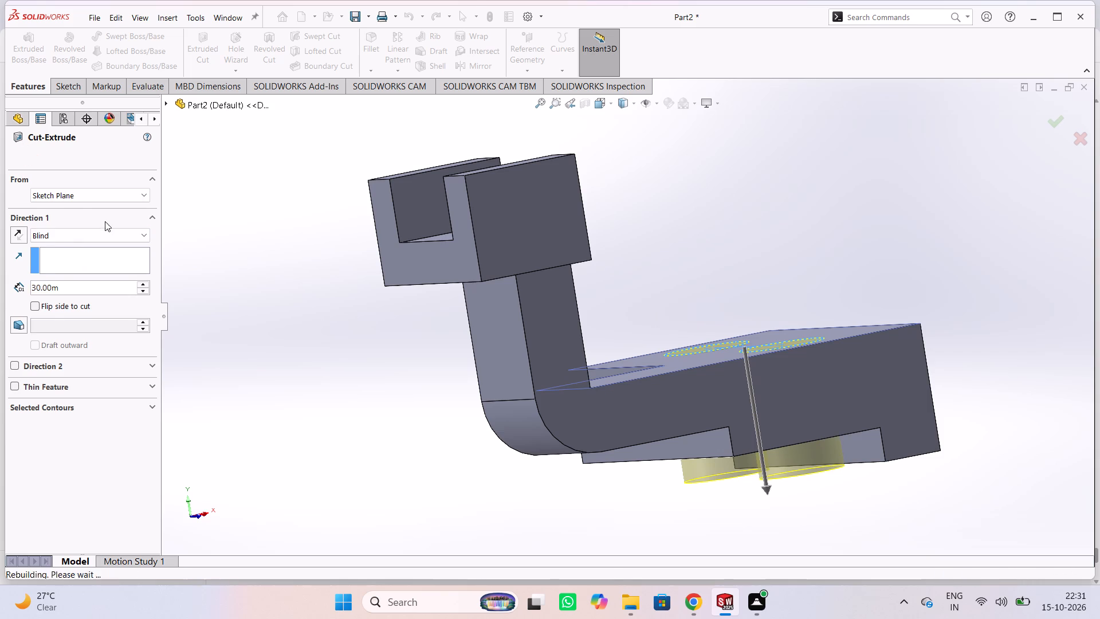
pyautogui.click(243, 248)
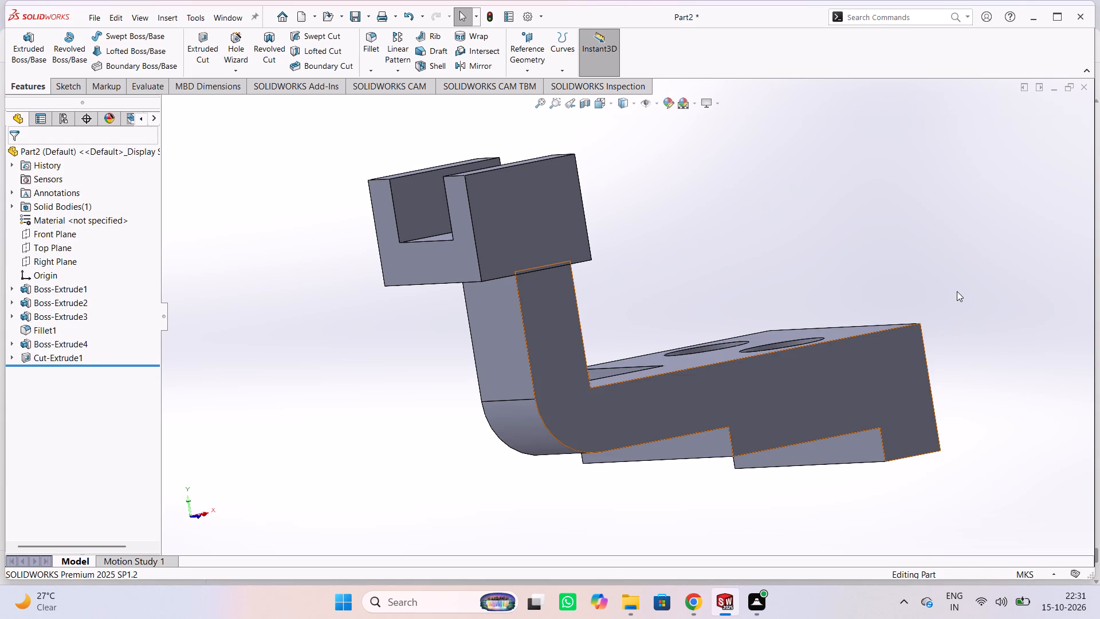
# Apply a blue colour to all four boss extrusions and the fillet, excluding the hole cut.
pyautogui.moveTo(957, 291); pyautogui.dragTo(929, 355, button='middle')
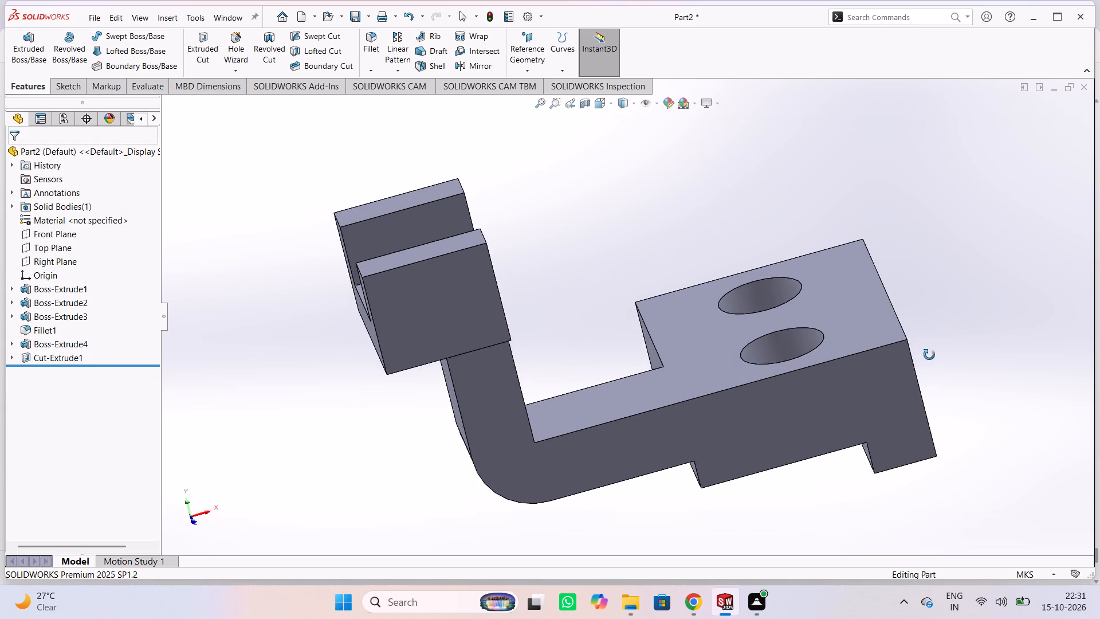
pyautogui.moveTo(929, 355); pyautogui.dragTo(979, 321, button='middle')
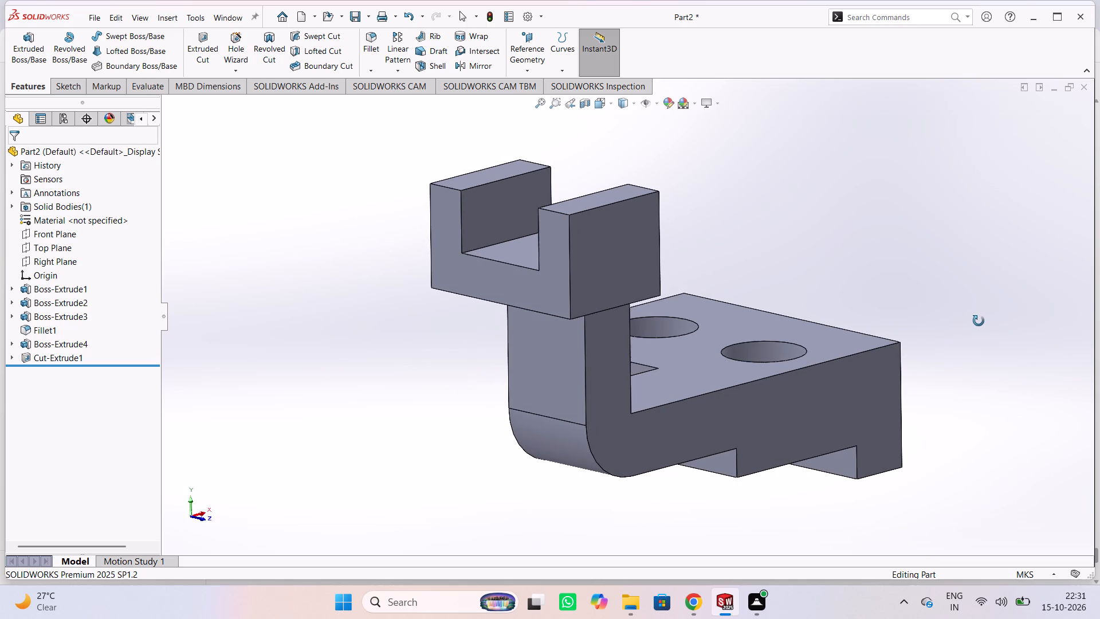
pyautogui.moveTo(979, 321); pyautogui.dragTo(957, 338, button='middle')
pyautogui.click(854, 324)
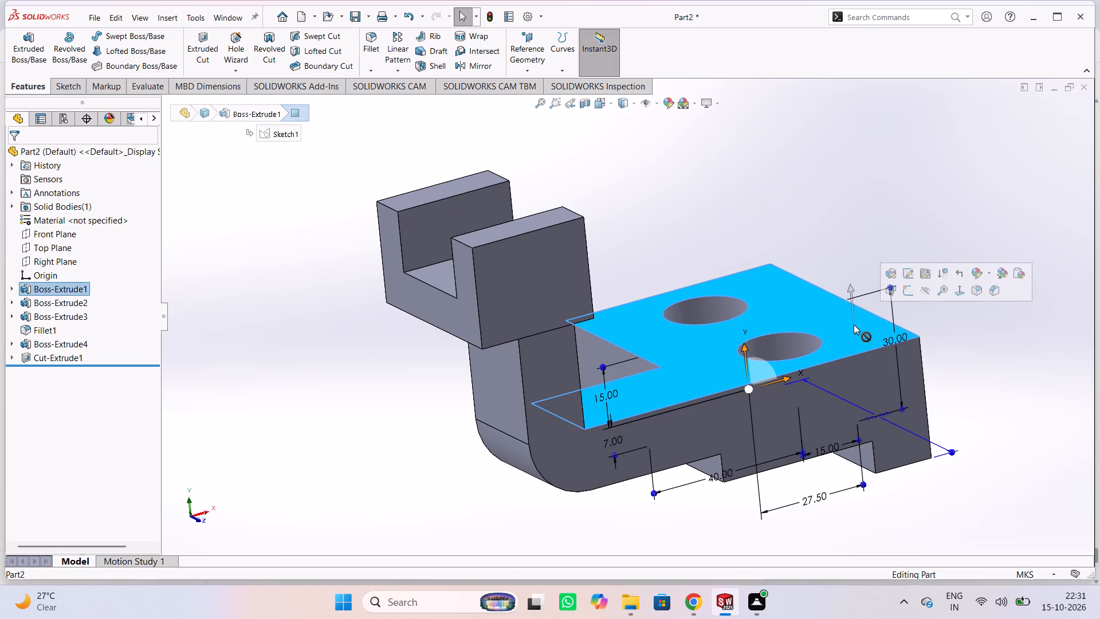
pyautogui.click(782, 187)
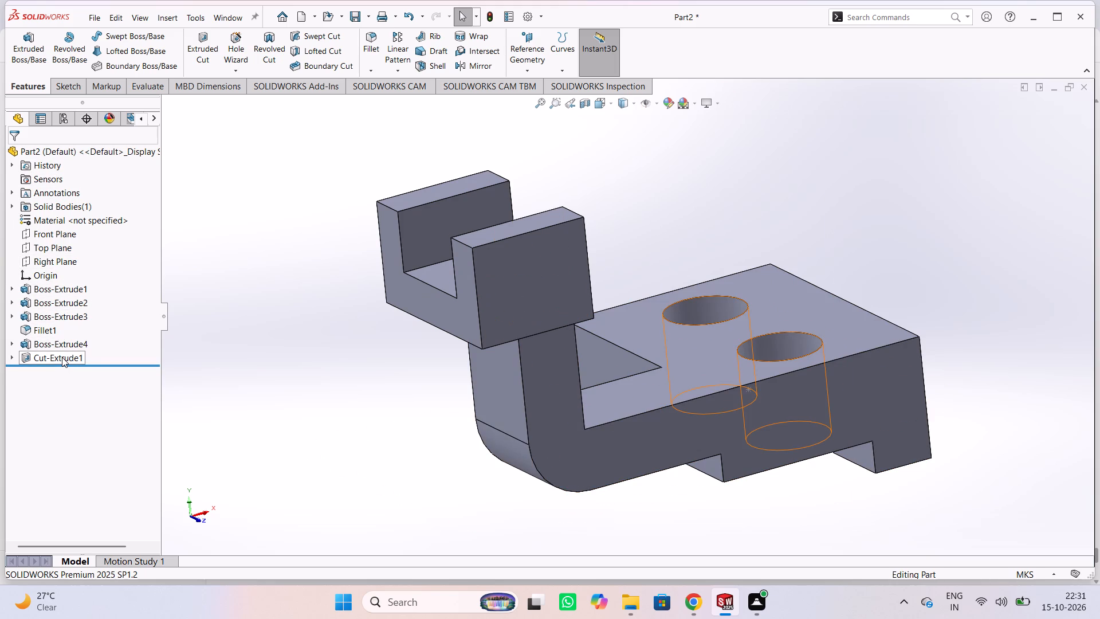
pyautogui.click(39, 290)
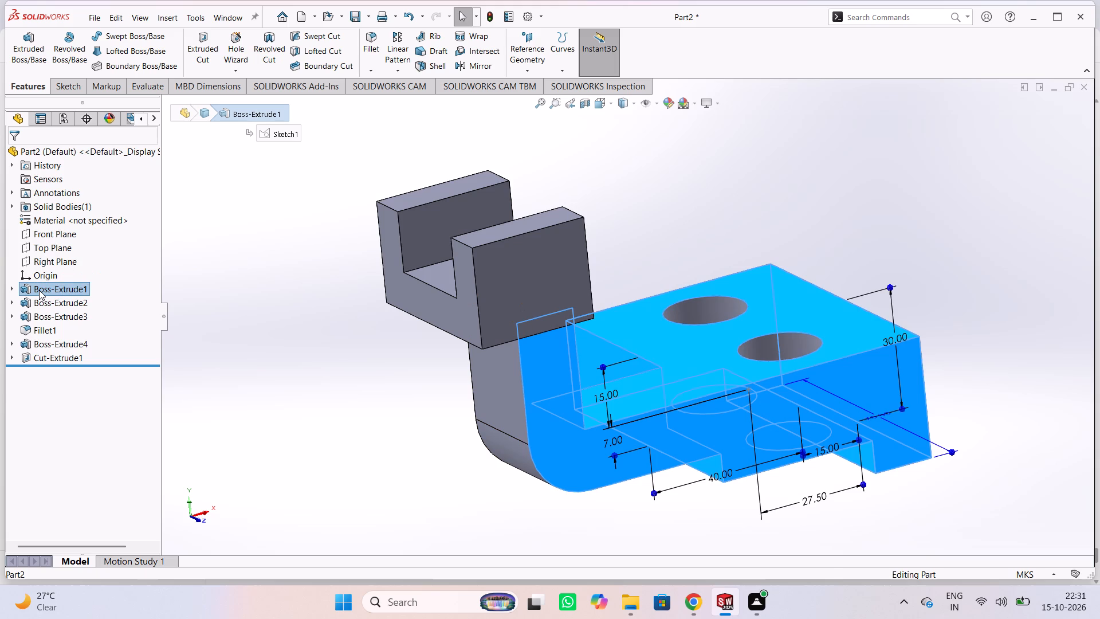
pyautogui.keyDown('shift'); pyautogui.click(40, 301); pyautogui.keyUp('shift')
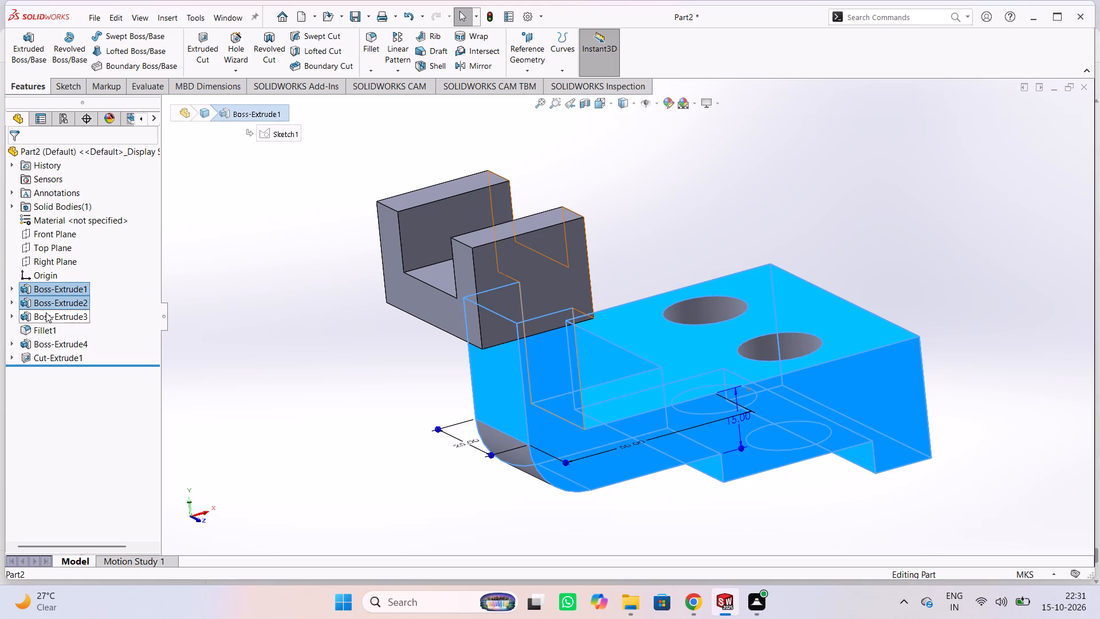
pyautogui.keyDown('shift'); pyautogui.click(47, 315); pyautogui.keyUp('shift')
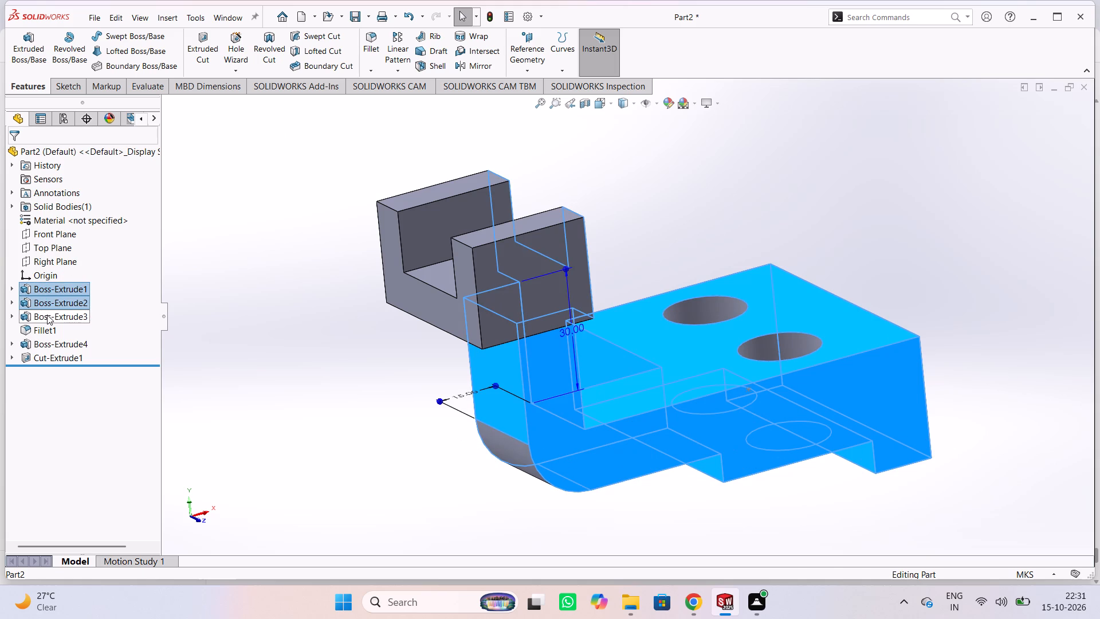
pyautogui.keyDown('shift'); pyautogui.click(38, 330); pyautogui.keyUp('shift')
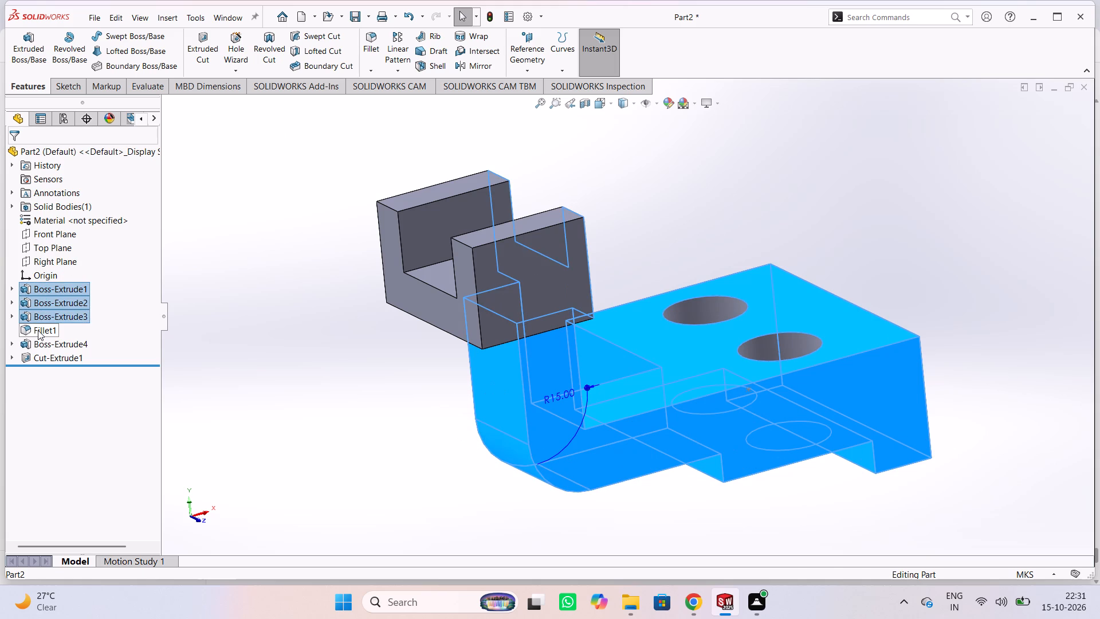
pyautogui.keyDown('shift'); pyautogui.click(44, 342); pyautogui.keyUp('shift')
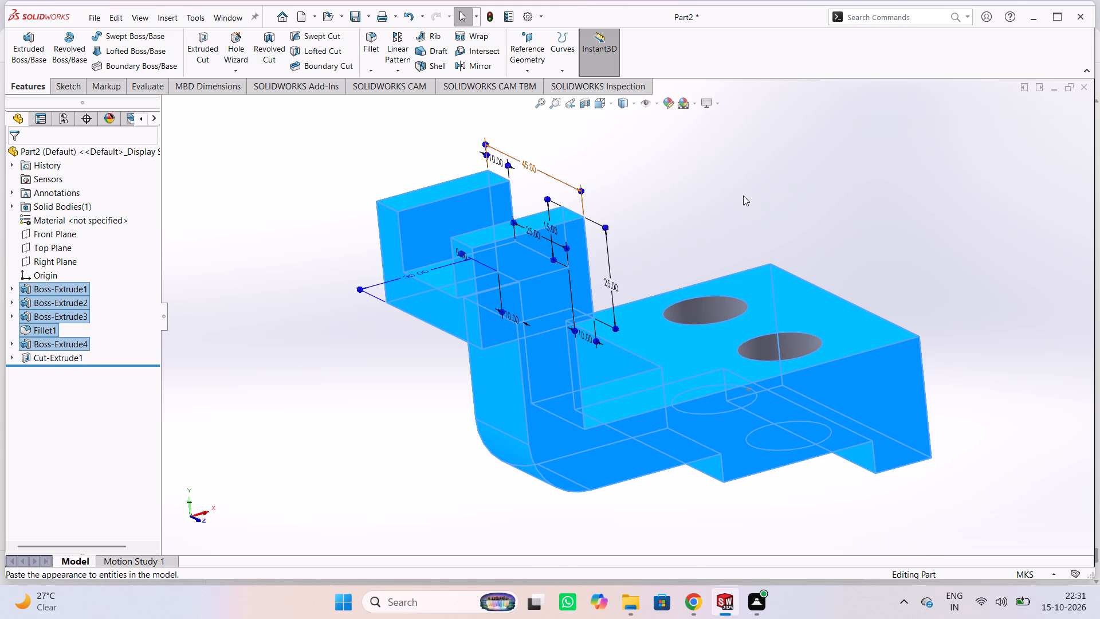
pyautogui.click(664, 104)
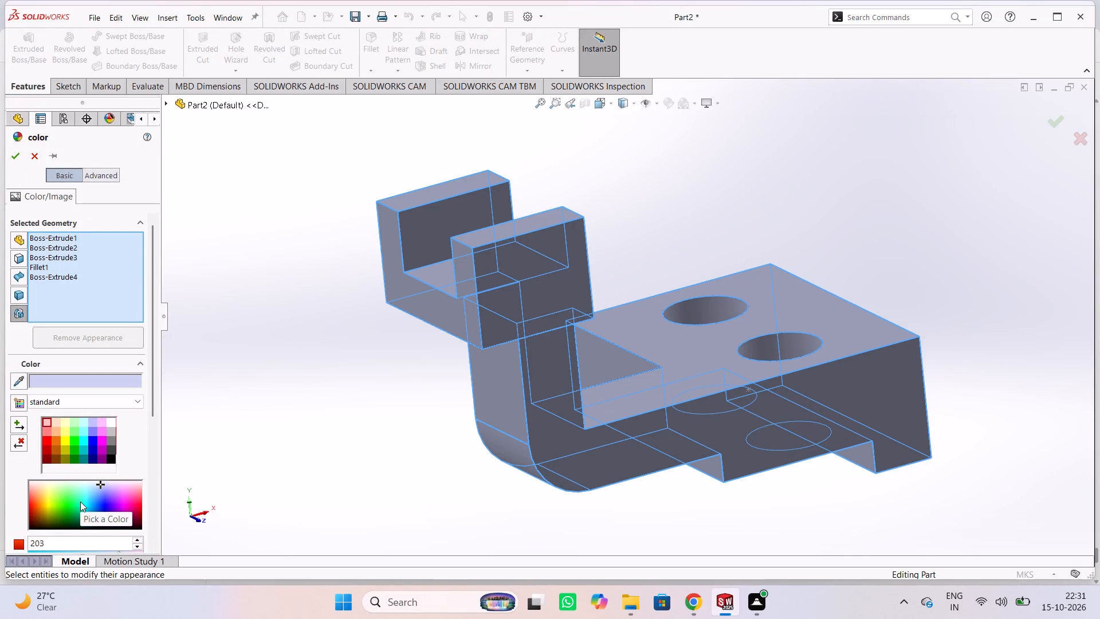
pyautogui.click(82, 441)
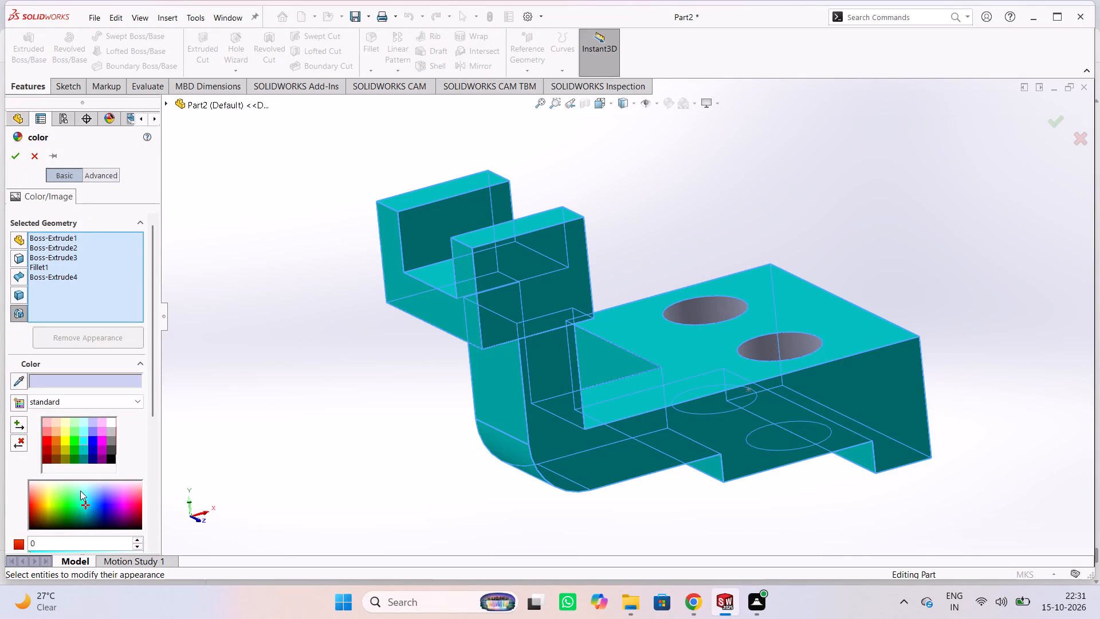
pyautogui.moveTo(83, 503); pyautogui.dragTo(95, 503)
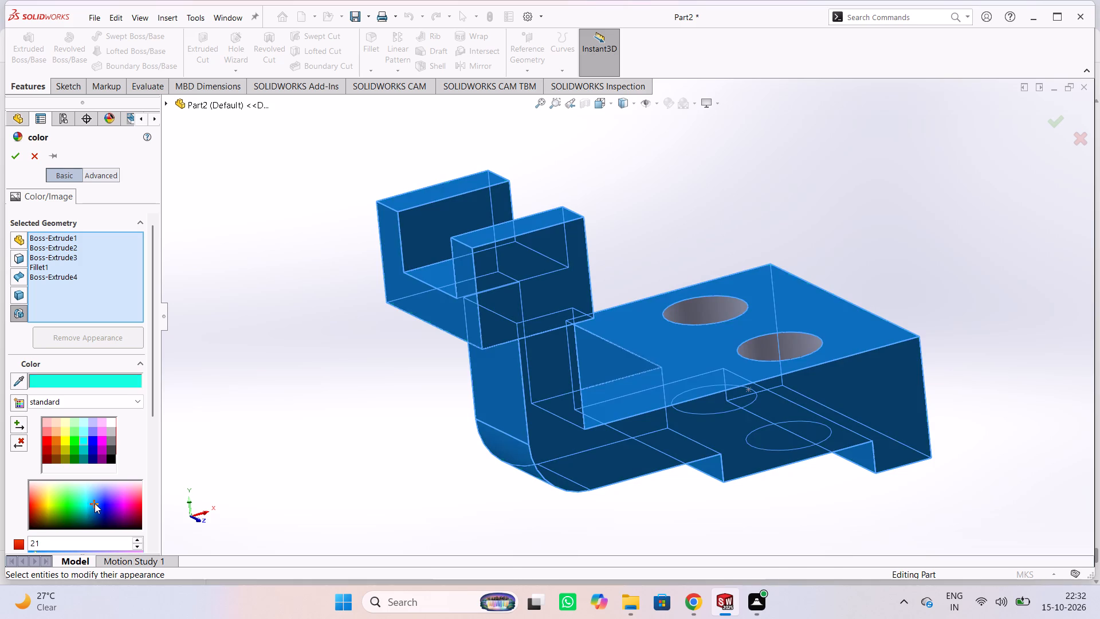
pyautogui.moveTo(95, 503); pyautogui.dragTo(96, 503)
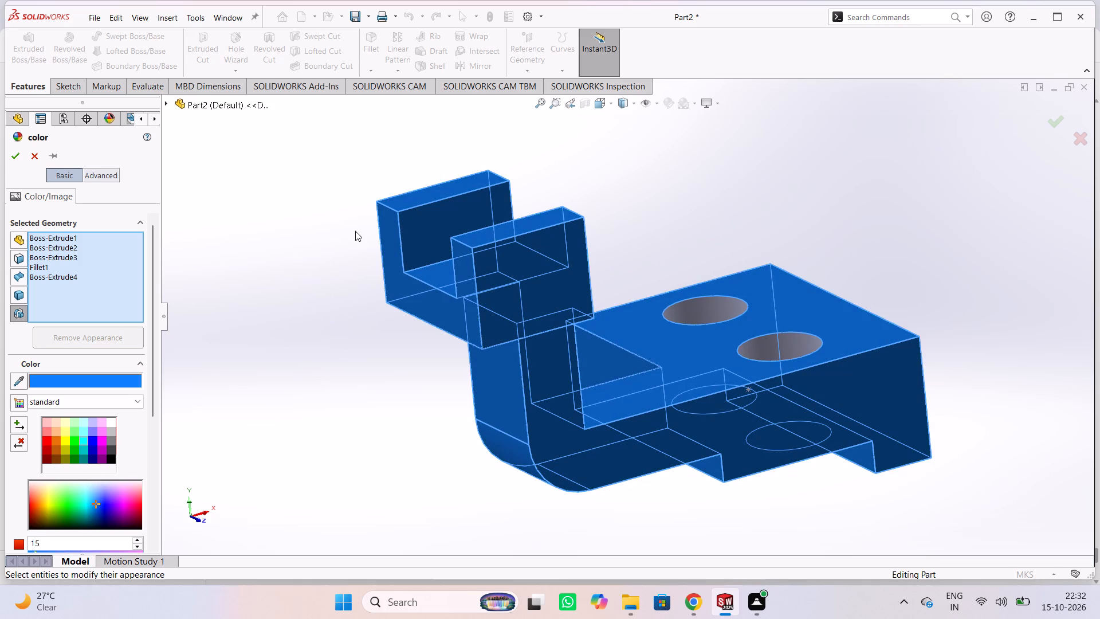
pyautogui.click(14, 164)
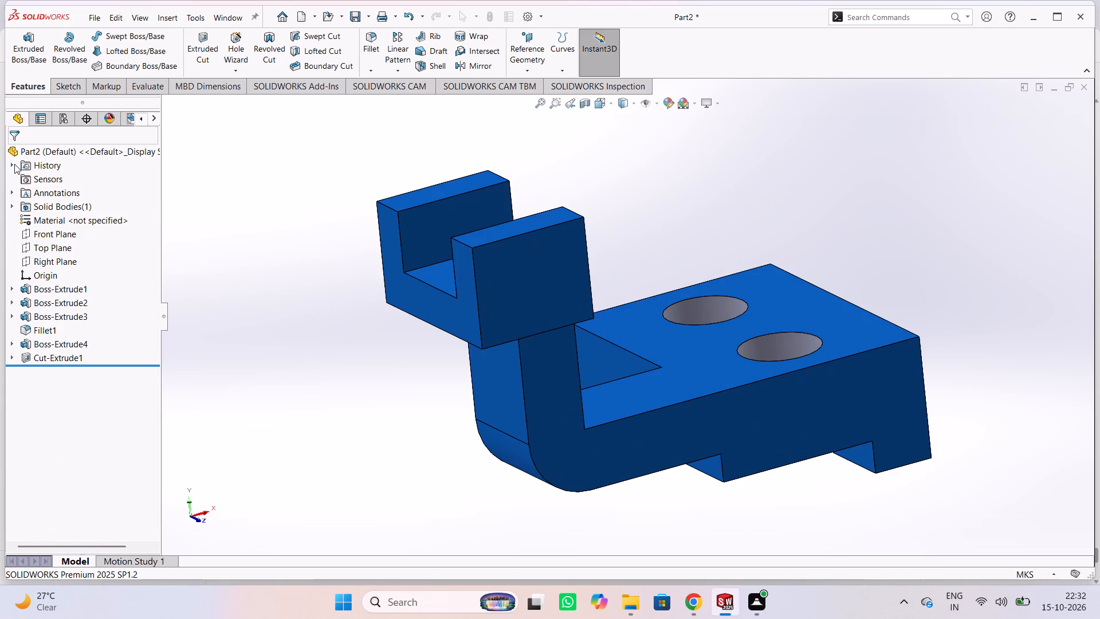
pyautogui.click(276, 324)
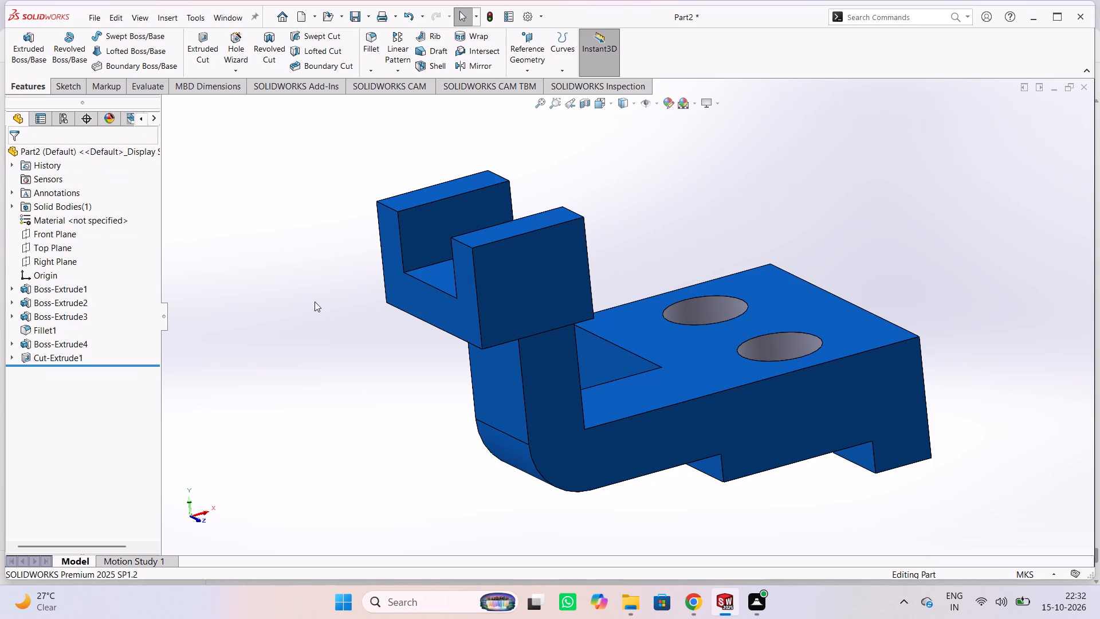
# Apply a light grey colour from the standard palette to the three inner faces of the U-shaped head's slot.
pyautogui.click(424, 244)
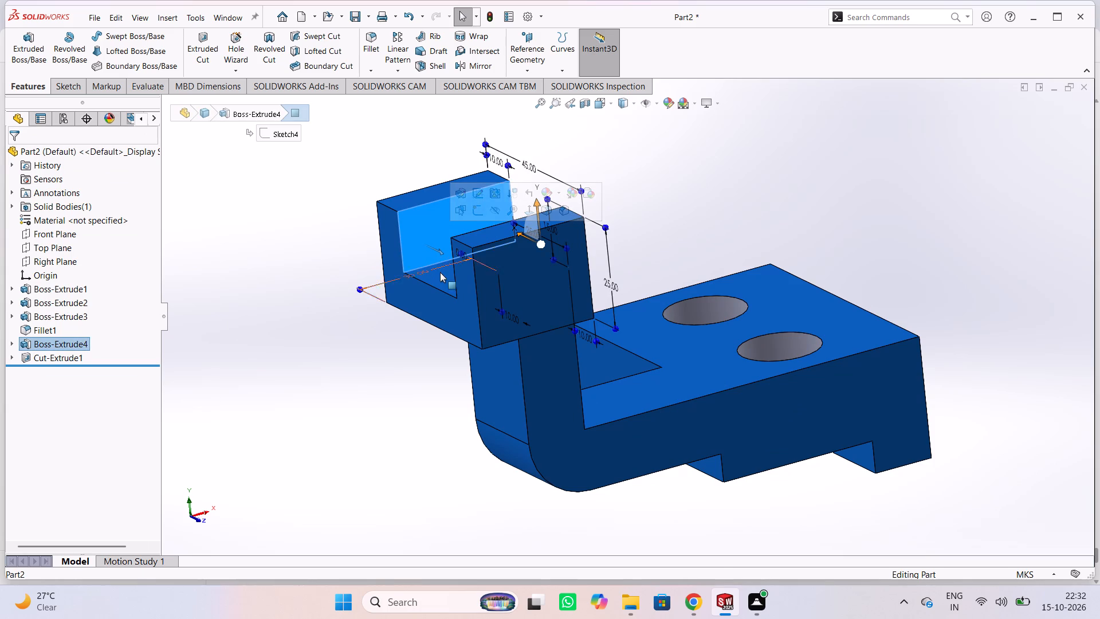
pyautogui.click(440, 273)
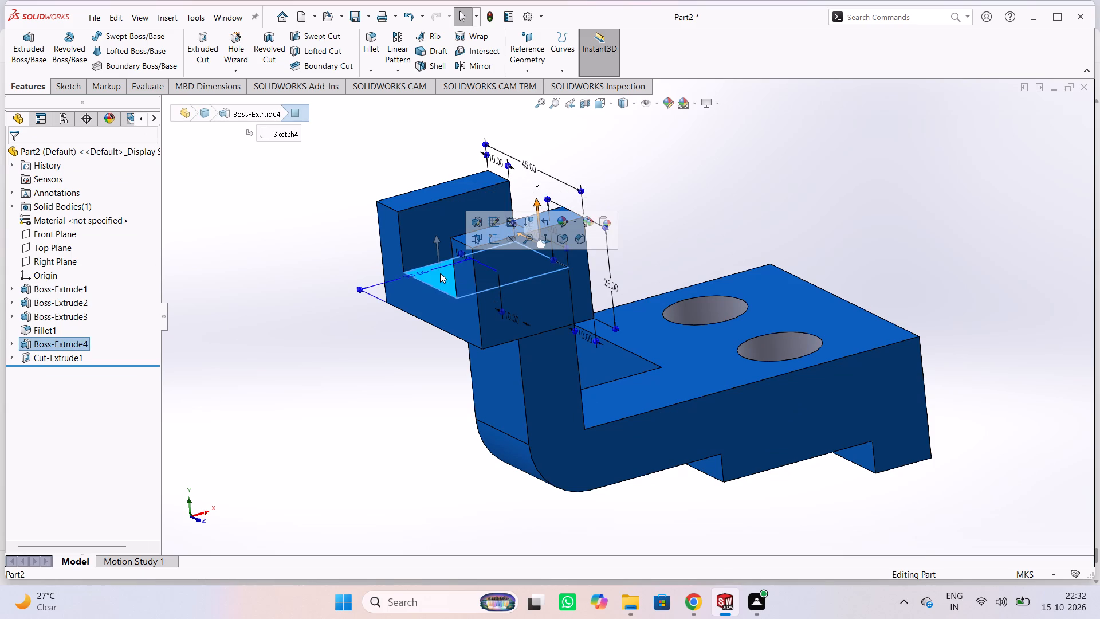
pyautogui.keyDown('shift'); pyautogui.click(415, 240); pyautogui.keyUp('shift')
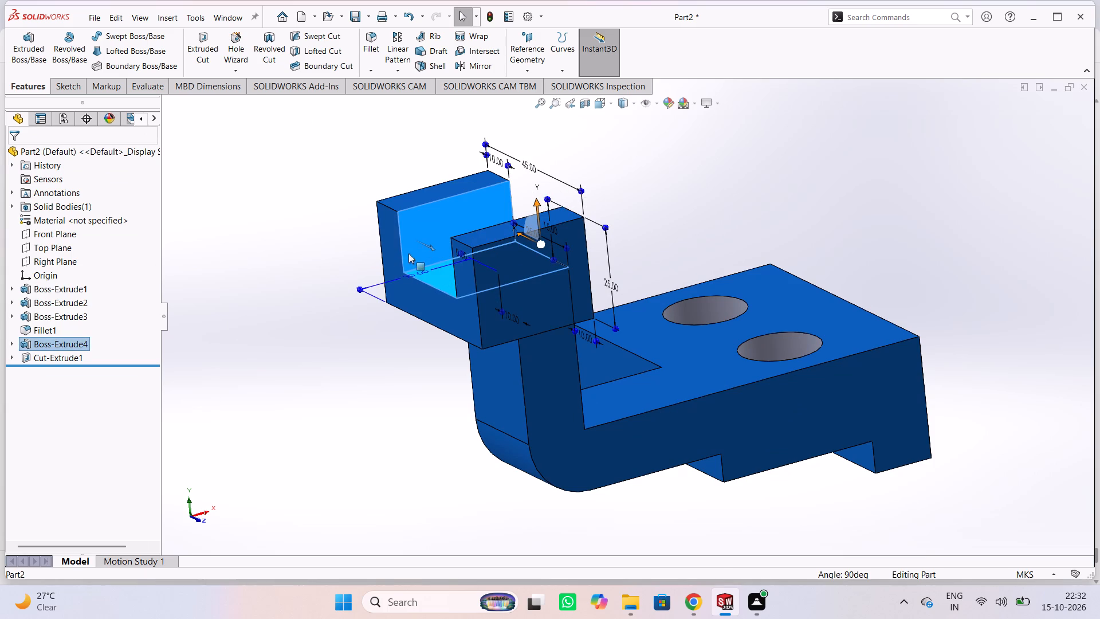
pyautogui.keyDown('shift'); pyautogui.moveTo(300, 256); pyautogui.dragTo(313, 289, button='middle'); pyautogui.keyUp('shift')
pyautogui.keyDown('shift'); pyautogui.middleClick(313, 289); pyautogui.keyUp('shift')
pyautogui.keyDown('shift'); pyautogui.moveTo(311, 287); pyautogui.dragTo(300, 276, button='middle'); pyautogui.keyUp('shift')
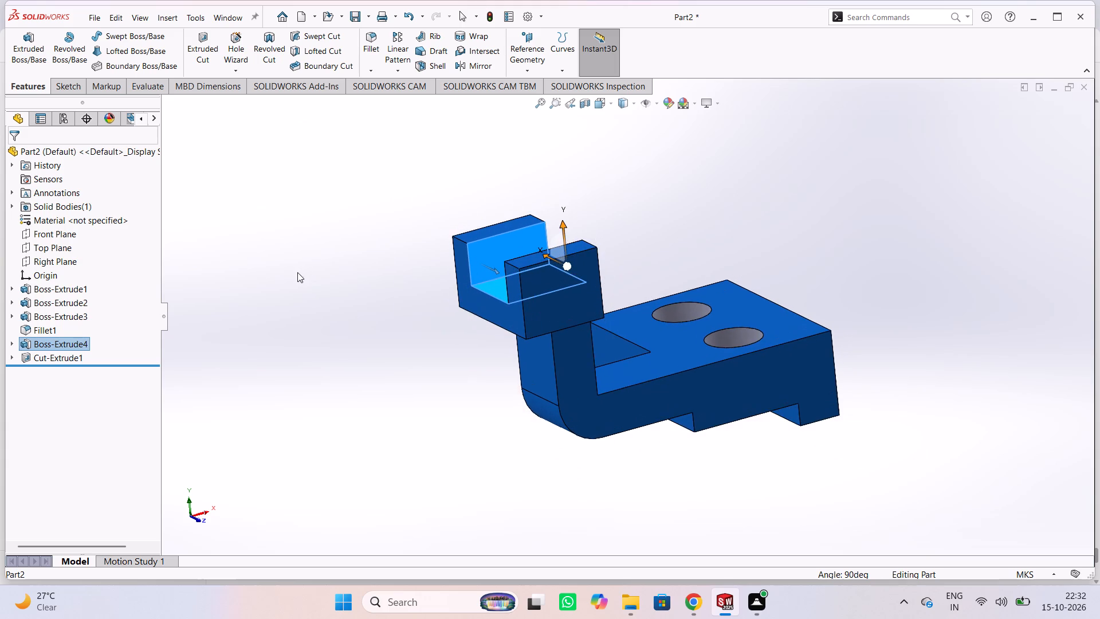
pyautogui.keyDown('shift'); pyautogui.middleClick(297, 272); pyautogui.keyUp('shift')
pyautogui.moveTo(307, 220); pyautogui.dragTo(394, 322, button='middle')
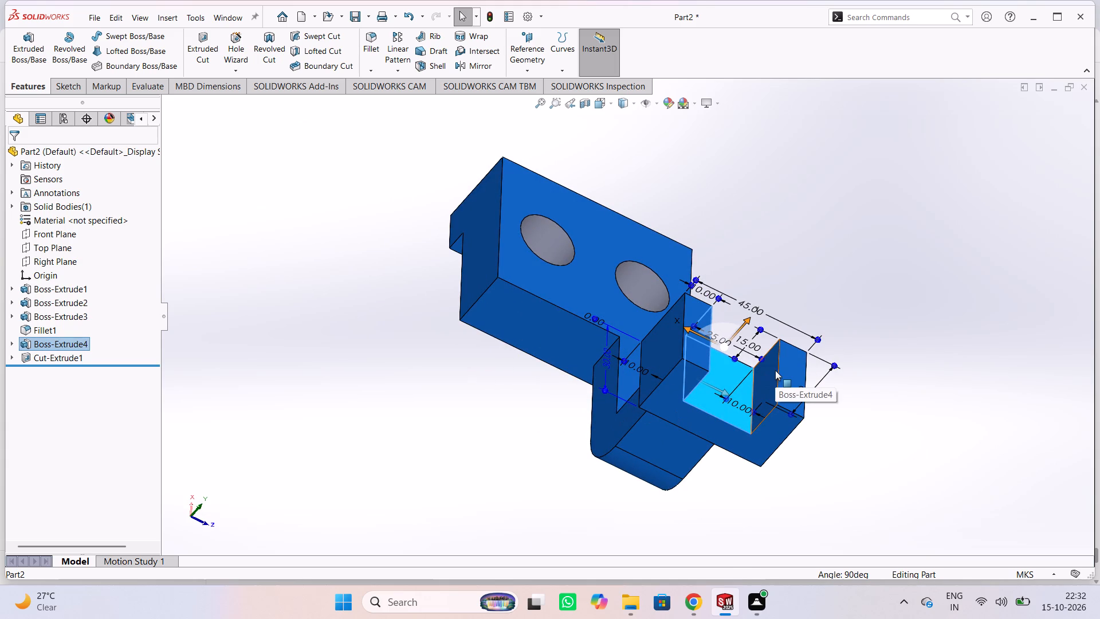
pyautogui.keyDown('shift'); pyautogui.click(766, 377); pyautogui.keyUp('shift')
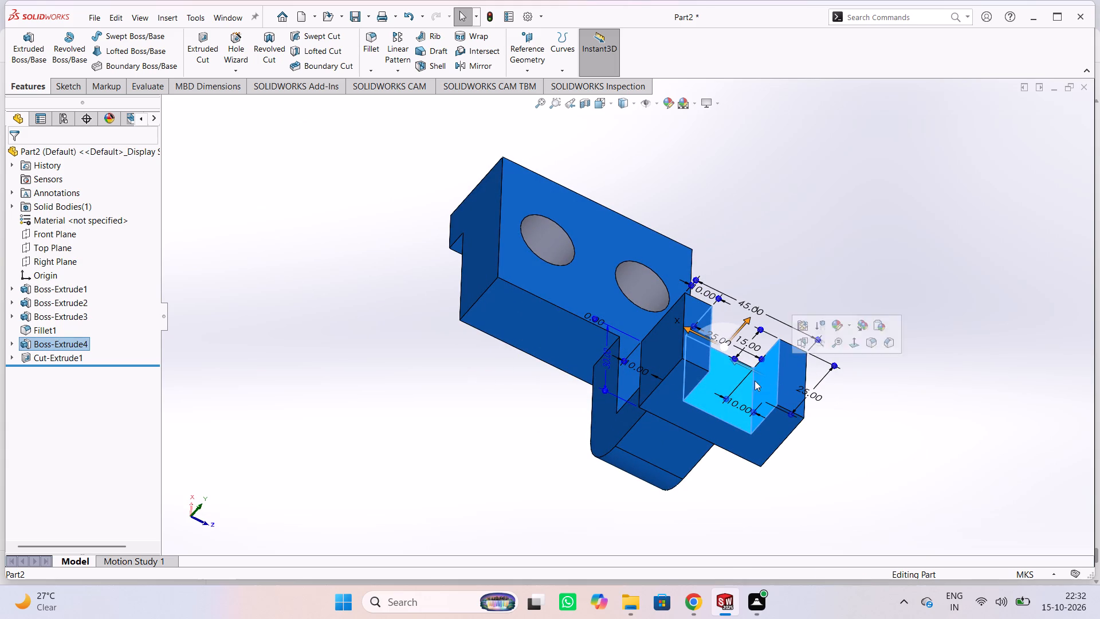
pyautogui.moveTo(429, 409); pyautogui.dragTo(410, 403, button='middle')
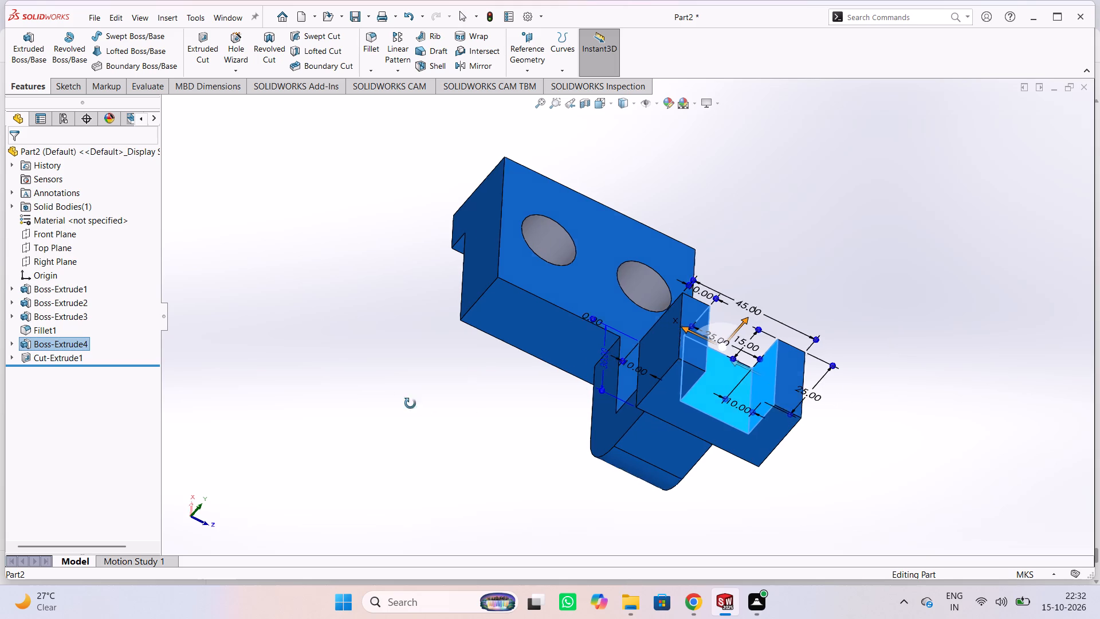
pyautogui.moveTo(410, 403); pyautogui.dragTo(346, 338, button='middle')
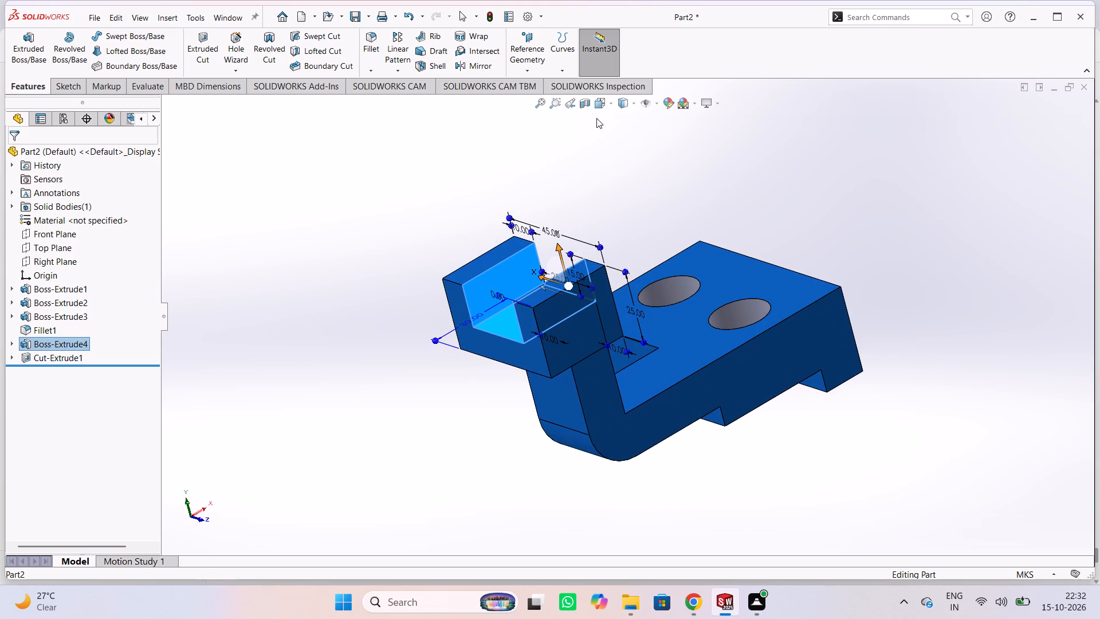
pyautogui.click(666, 107)
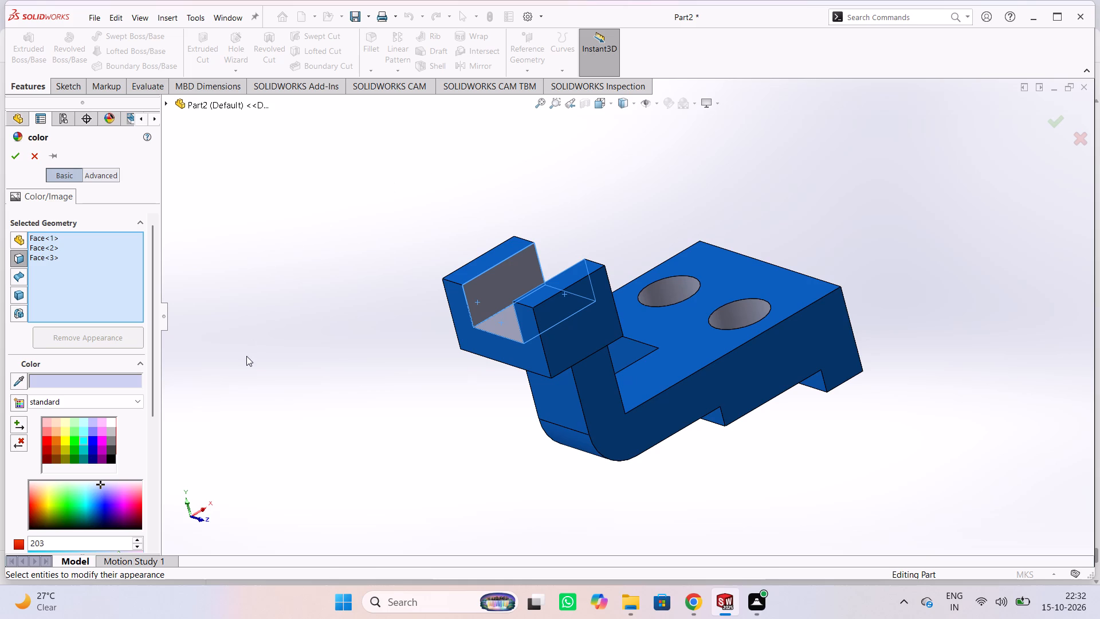
pyautogui.click(111, 431)
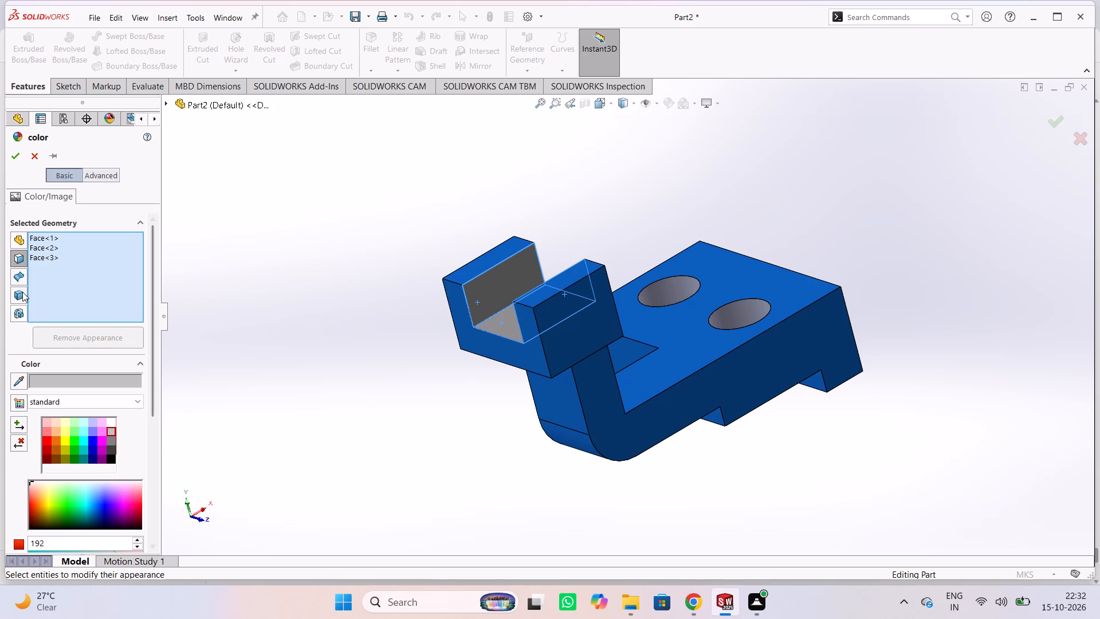
pyautogui.click(18, 158)
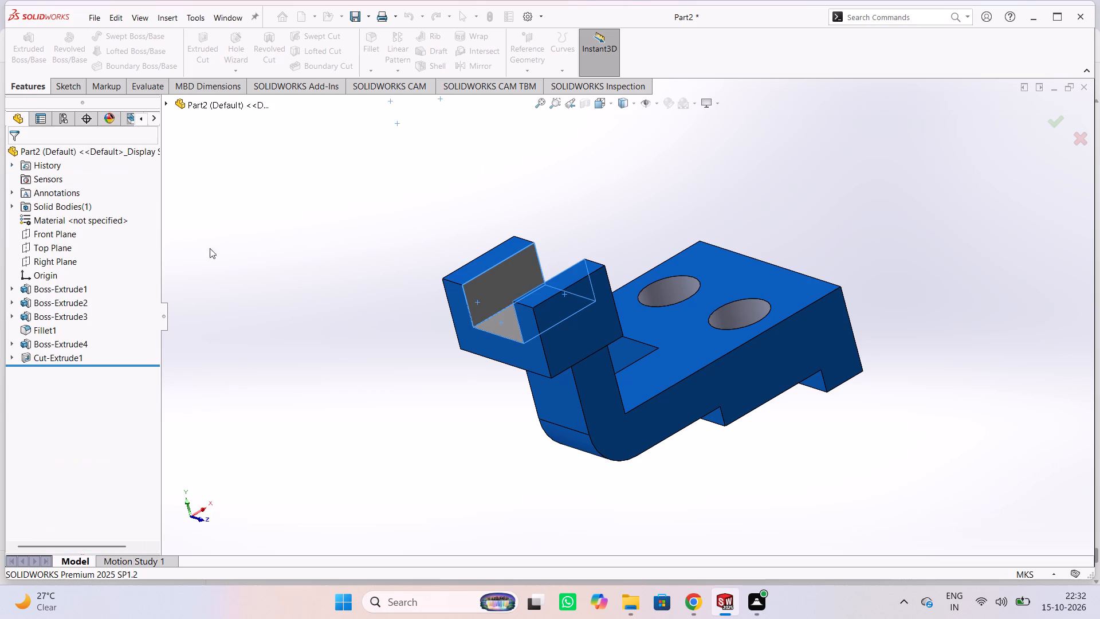
pyautogui.click(396, 269)
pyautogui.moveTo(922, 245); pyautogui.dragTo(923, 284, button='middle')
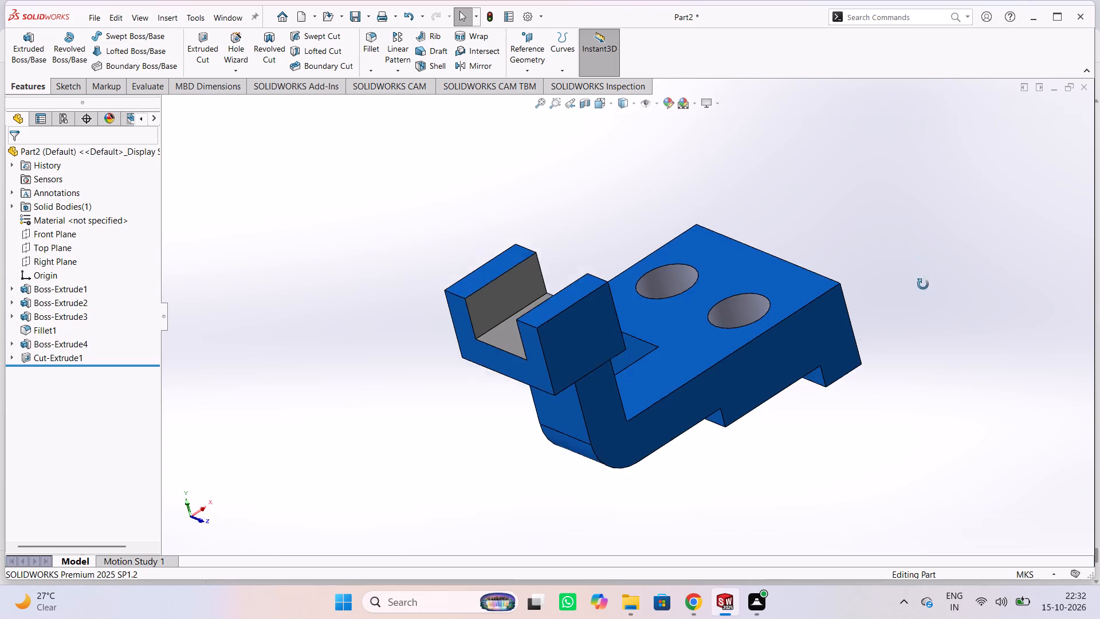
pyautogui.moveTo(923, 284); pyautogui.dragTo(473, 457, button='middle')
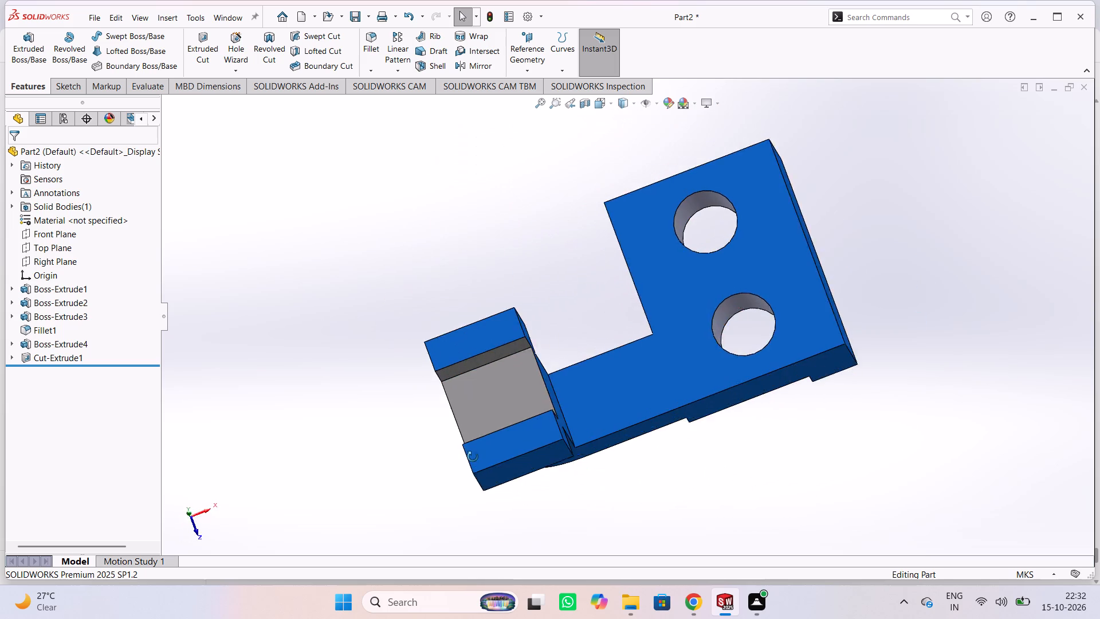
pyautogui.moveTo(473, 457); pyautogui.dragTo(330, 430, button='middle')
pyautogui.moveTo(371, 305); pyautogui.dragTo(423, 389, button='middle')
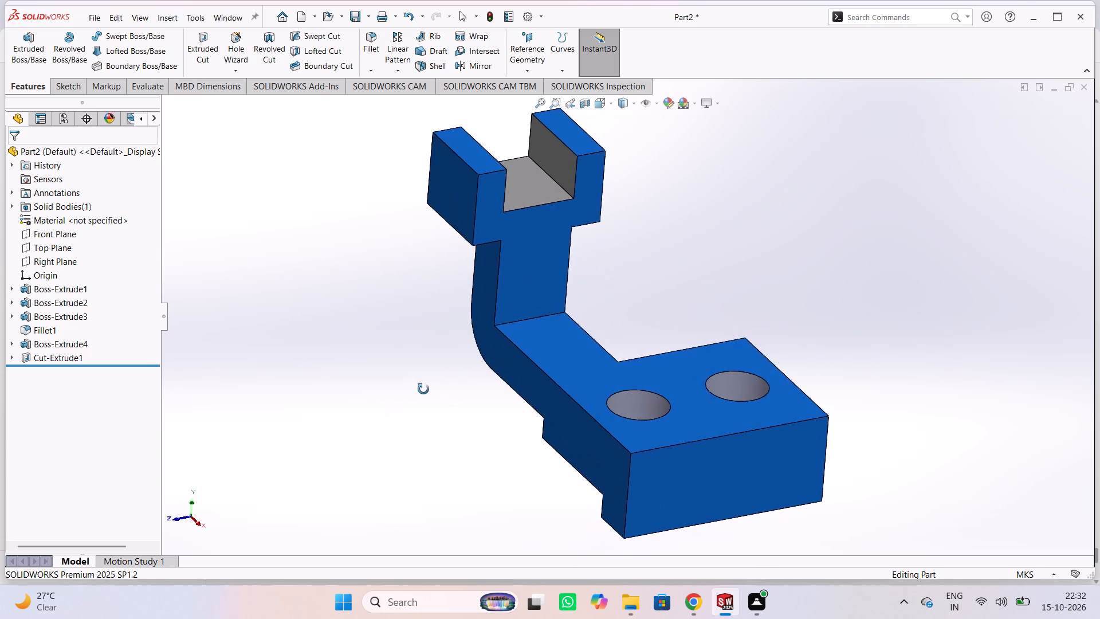
# Examine the coloured part from all sides, checking the U-shaped head, slot faces, holes and underside.
pyautogui.moveTo(423, 389); pyautogui.dragTo(459, 436, button='middle')
pyautogui.moveTo(473, 437); pyautogui.dragTo(509, 437, button='middle')
pyautogui.moveTo(614, 434); pyautogui.dragTo(957, 424, button='middle')
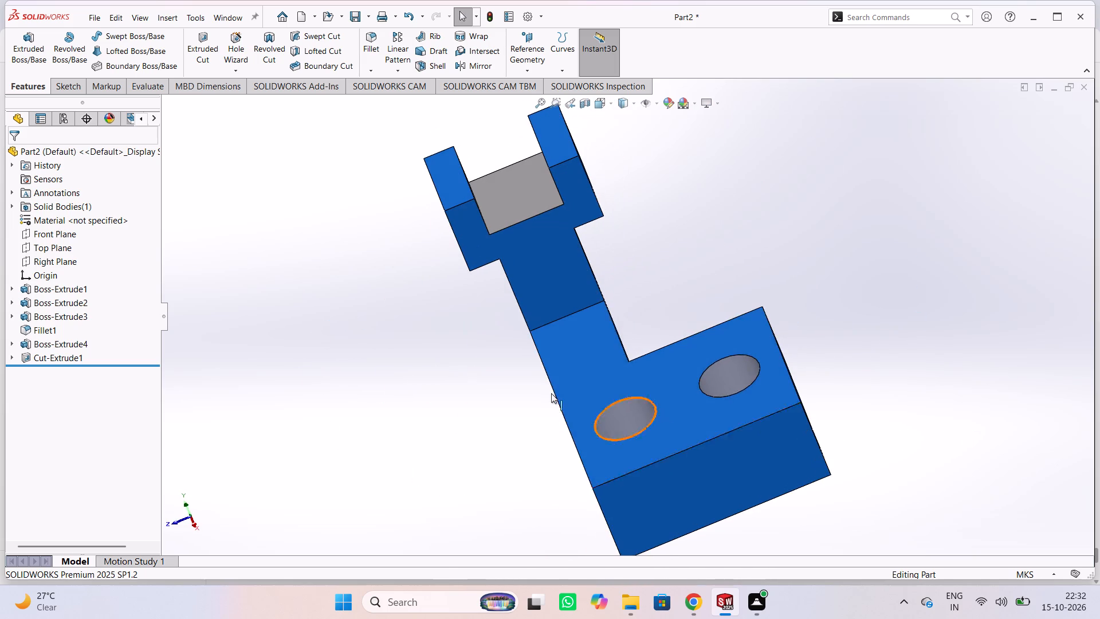
pyautogui.moveTo(373, 281); pyautogui.dragTo(848, 247, button='middle')
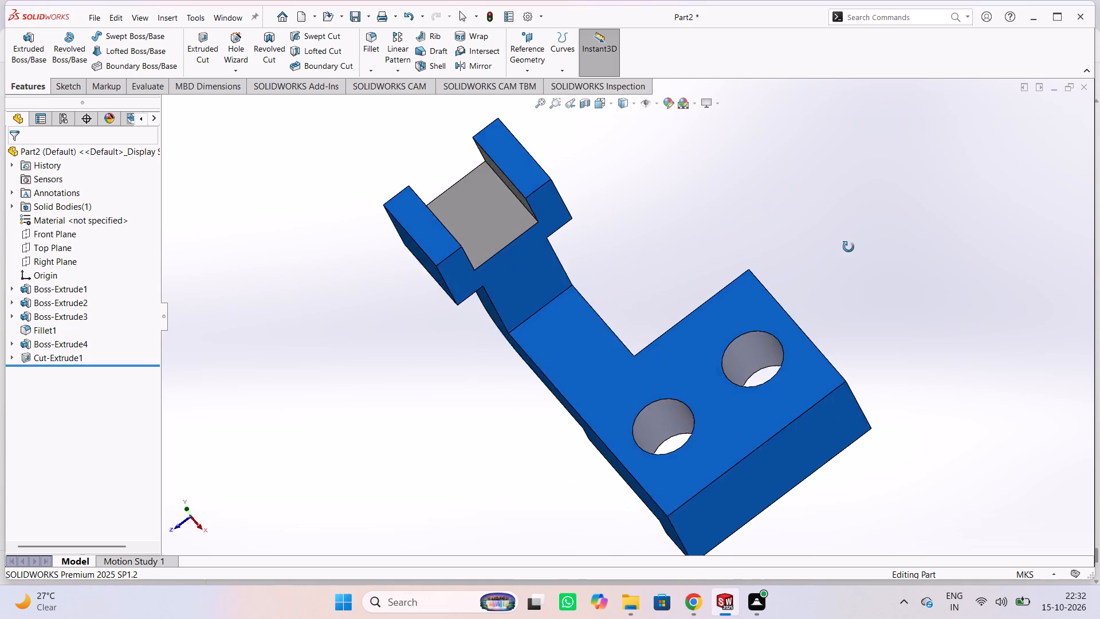
pyautogui.moveTo(848, 247); pyautogui.dragTo(512, 322, button='middle')
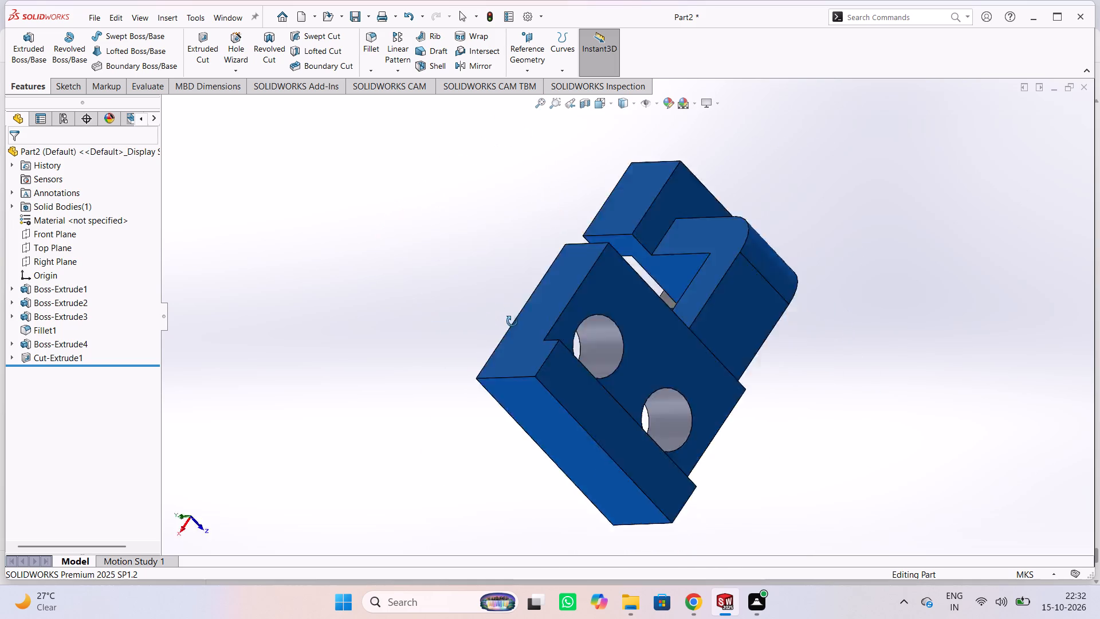
pyautogui.moveTo(512, 322); pyautogui.dragTo(382, 163, button='middle')
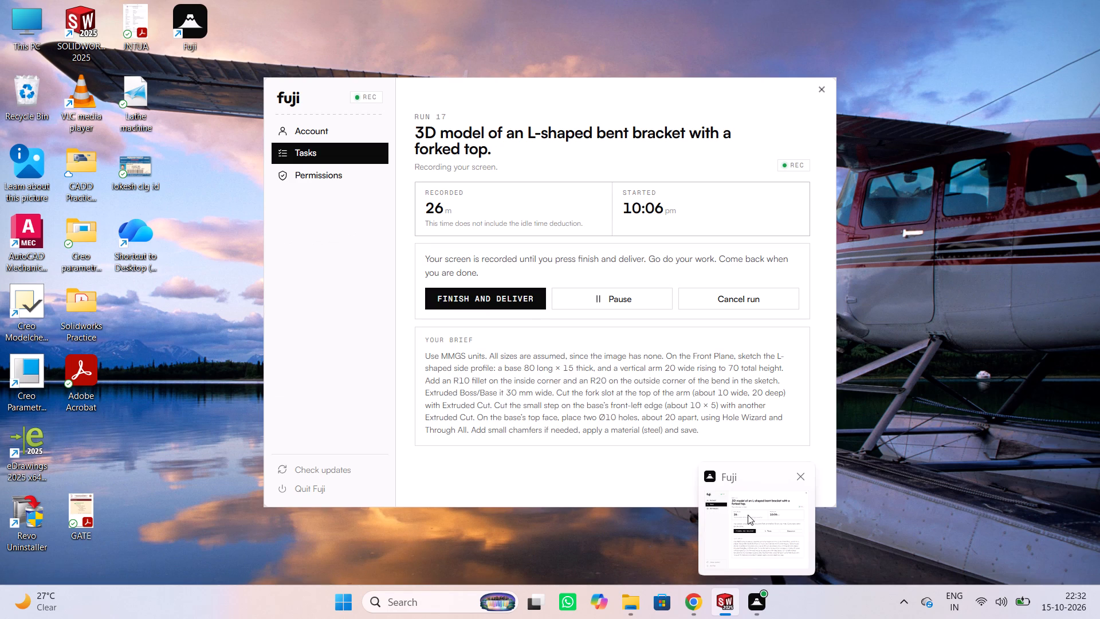
pyautogui.moveTo(894, 336); pyautogui.dragTo(881, 377, button='middle')
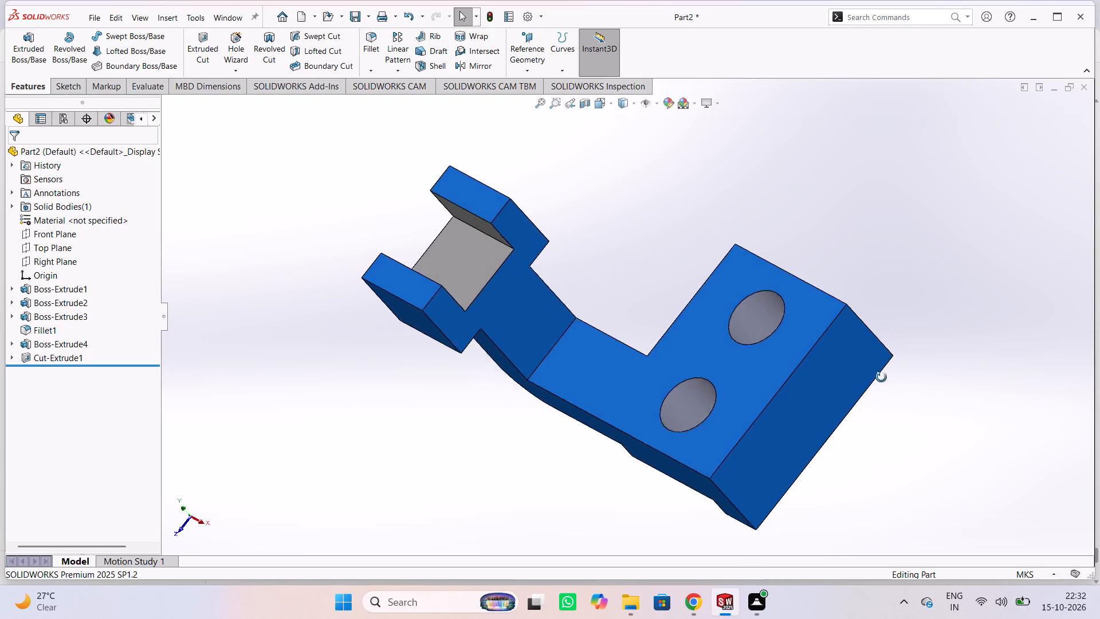
pyautogui.moveTo(881, 377); pyautogui.dragTo(199, 348, button='middle')
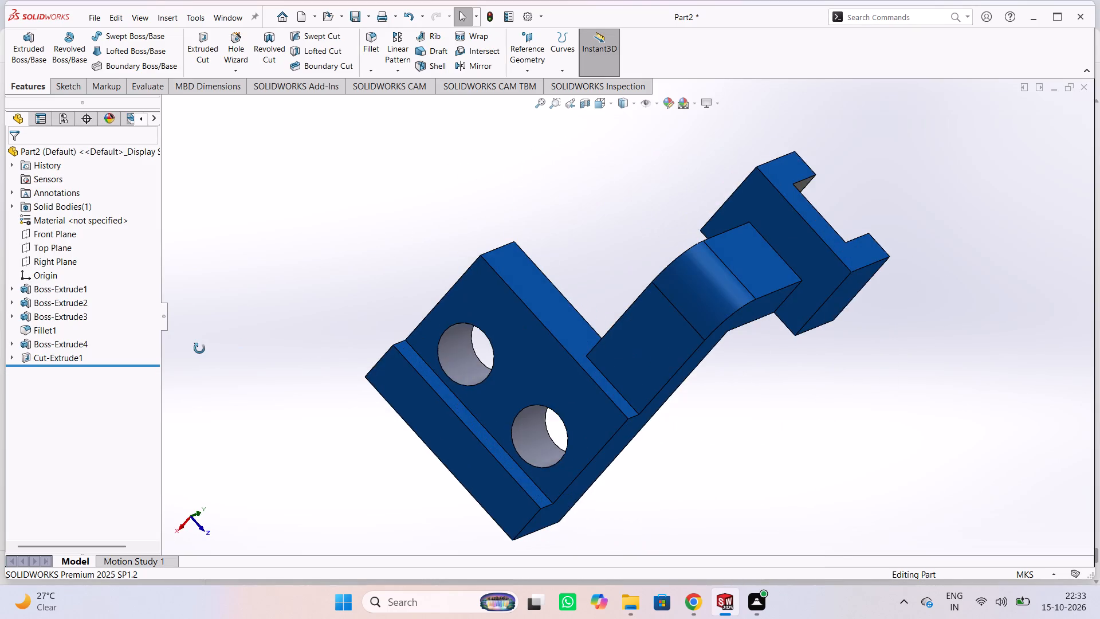
pyautogui.moveTo(199, 348); pyautogui.dragTo(735, 344, button='middle')
pyautogui.moveTo(486, 210); pyautogui.dragTo(598, 344, button='middle')
pyautogui.moveTo(482, 306); pyautogui.dragTo(961, 291, button='middle')
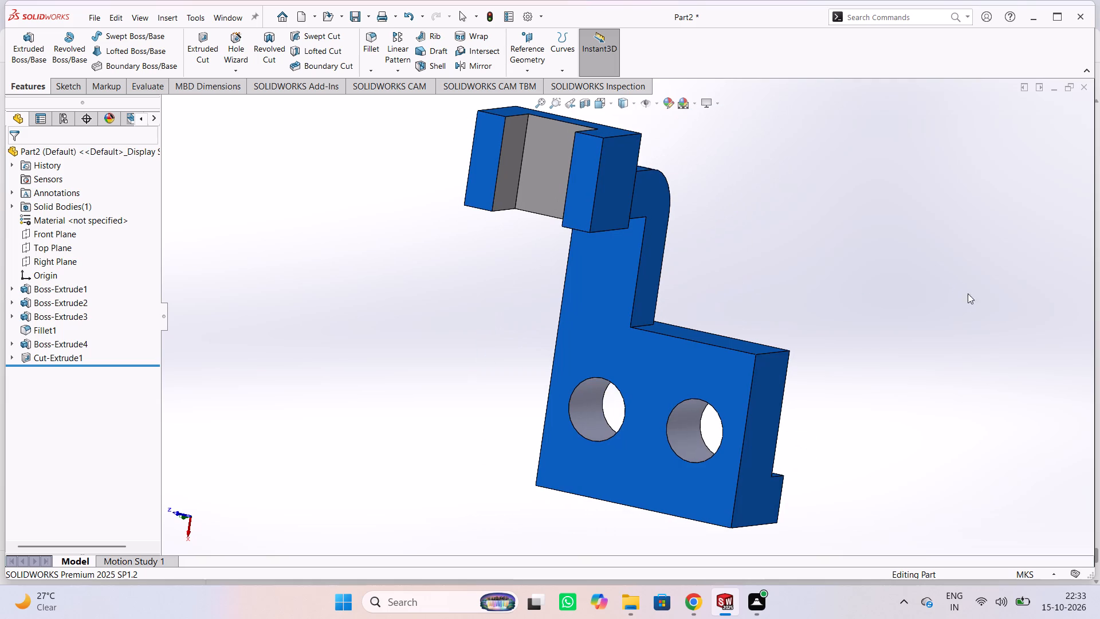
# Apply the light grey colour from the standard palette to the two end faces of the U-shaped head's prongs.
pyautogui.moveTo(490, 261); pyautogui.dragTo(489, 263, button='middle')
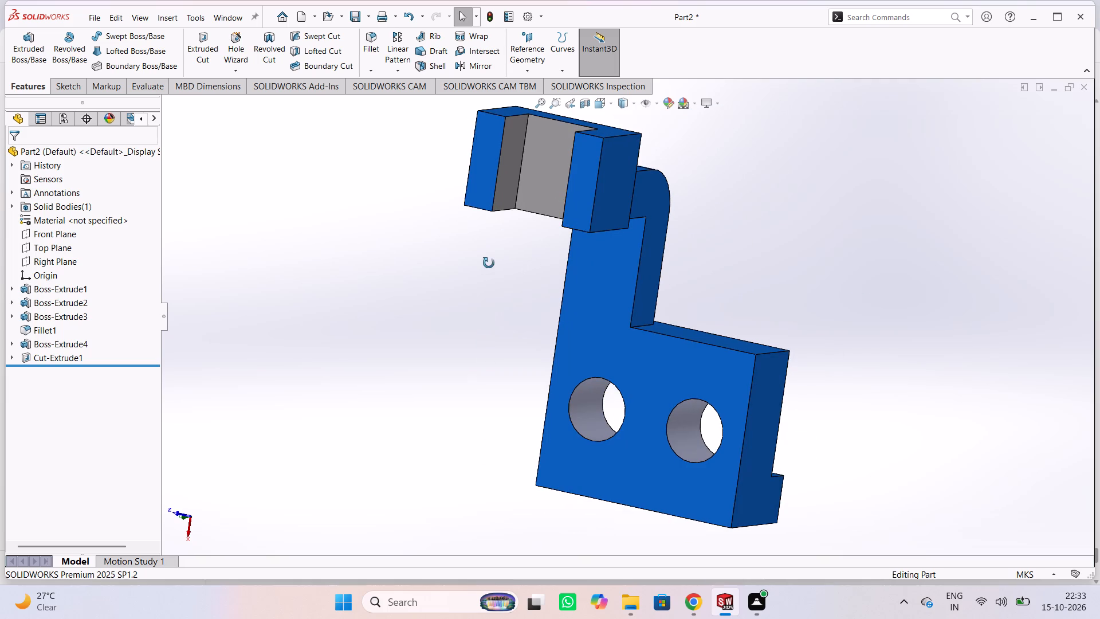
pyautogui.moveTo(489, 263); pyautogui.dragTo(514, 209, button='middle')
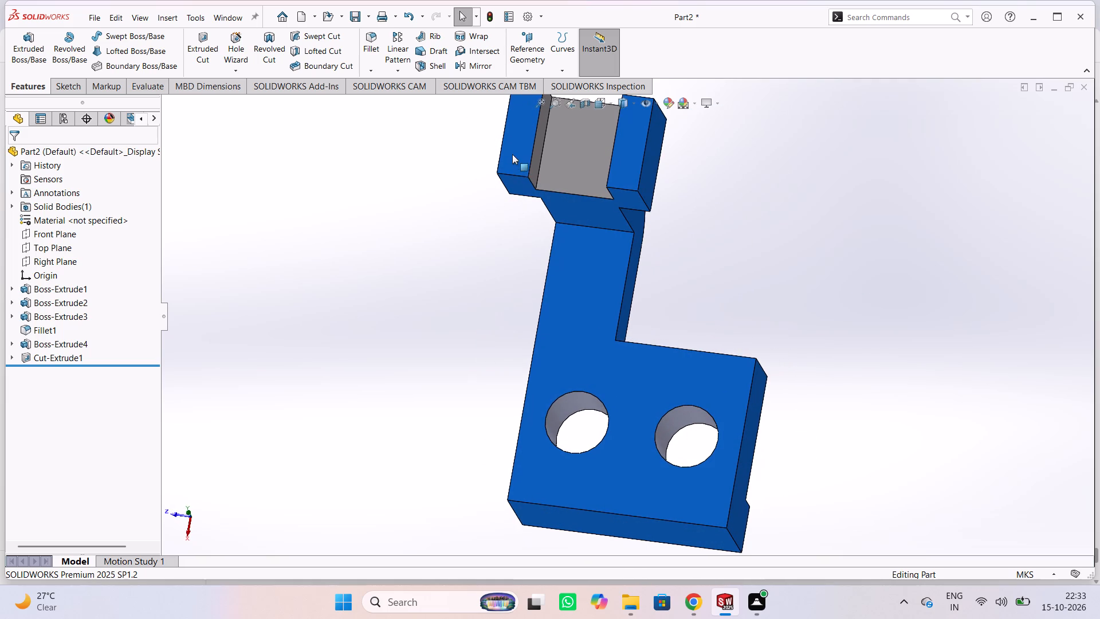
pyautogui.click(512, 154)
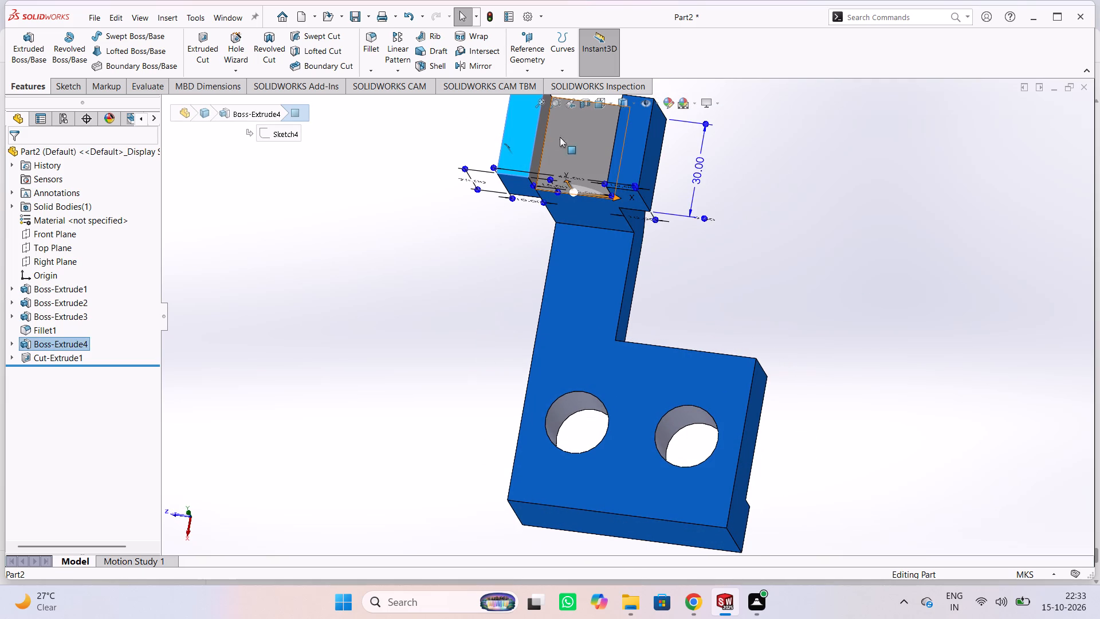
pyautogui.keyDown('shift'); pyautogui.click(629, 141); pyautogui.keyUp('shift')
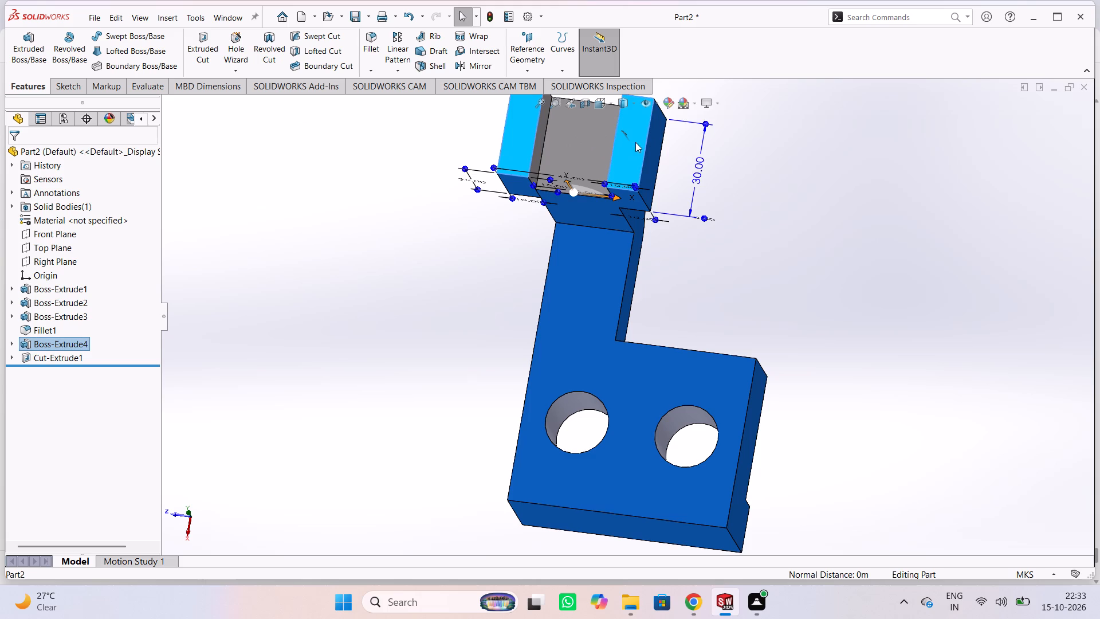
pyautogui.click(699, 90)
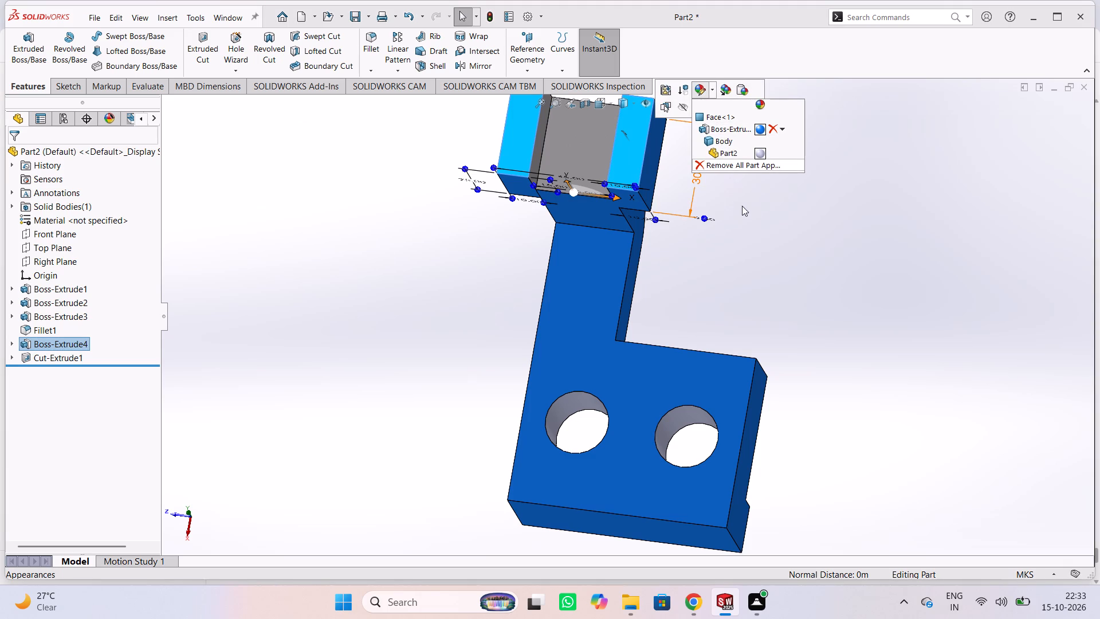
pyautogui.click(359, 273)
pyautogui.click(670, 104)
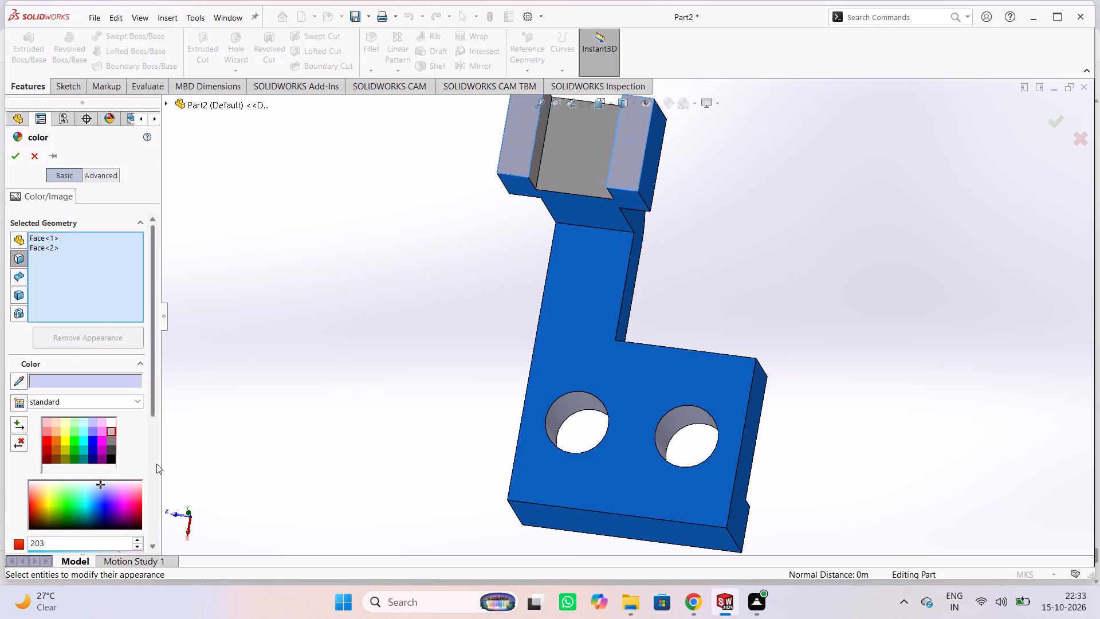
pyautogui.click(113, 433)
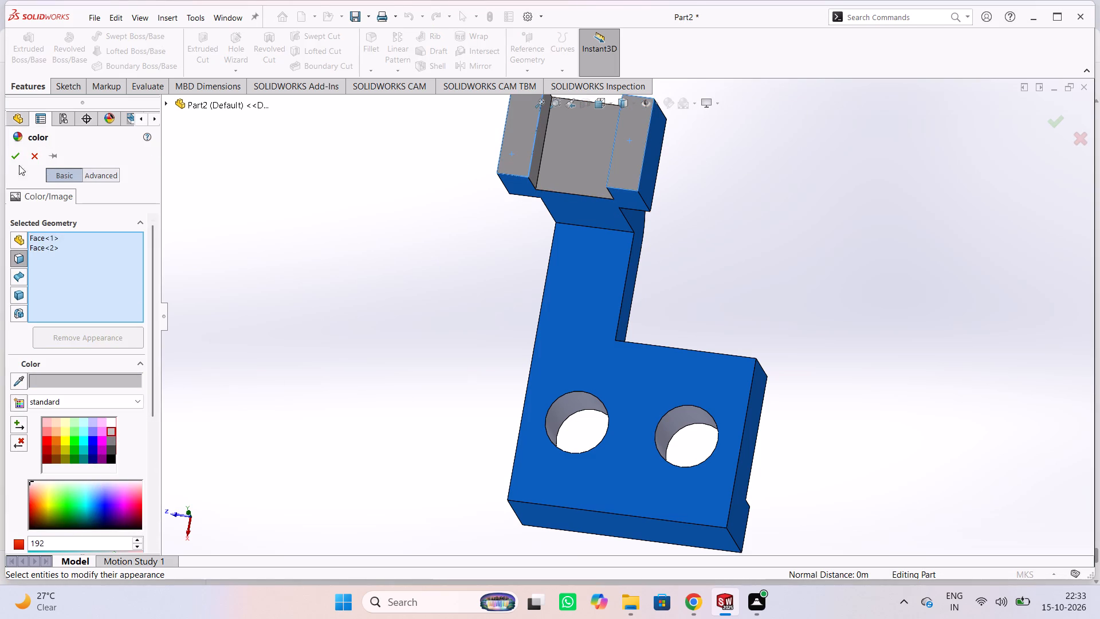
pyautogui.click(7, 163)
pyautogui.click(343, 218)
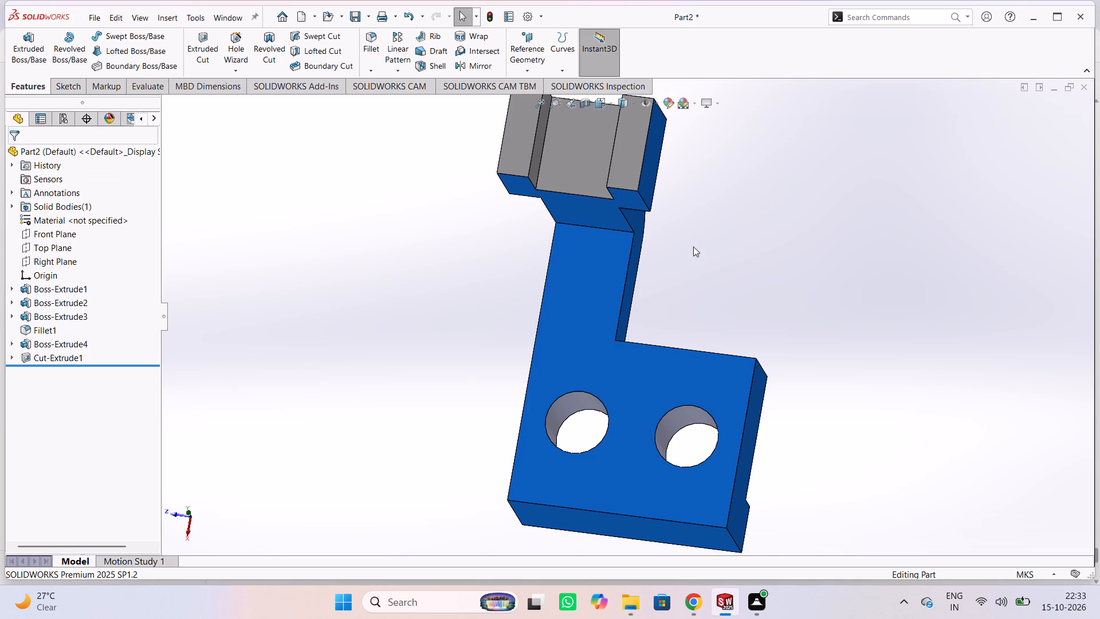
# Inspect the finished bracket from all sides, including the grey prong ends, holes, fillet and stepped underside.
pyautogui.moveTo(730, 244); pyautogui.dragTo(514, 406, button='middle')
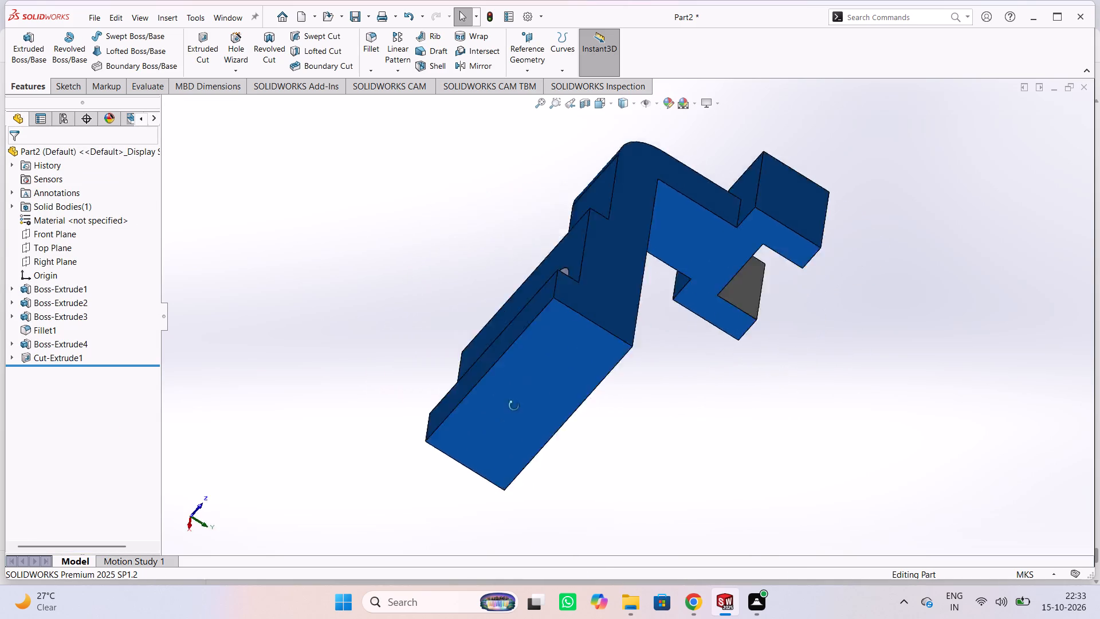
pyautogui.moveTo(514, 406); pyautogui.dragTo(912, 242, button='middle')
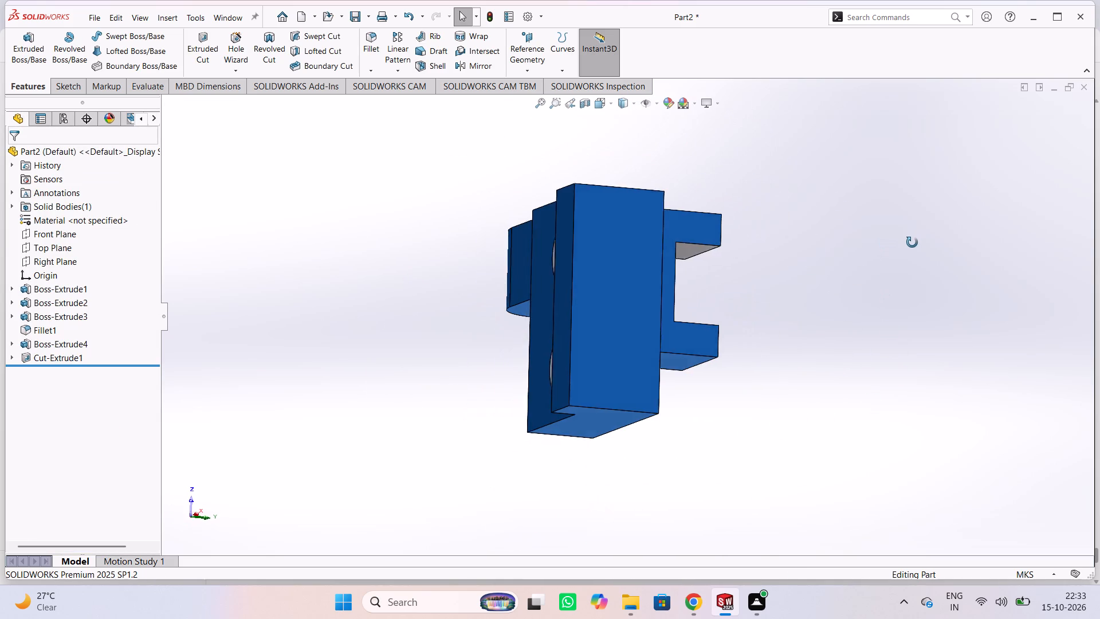
pyautogui.moveTo(912, 242); pyautogui.dragTo(356, 207, button='middle')
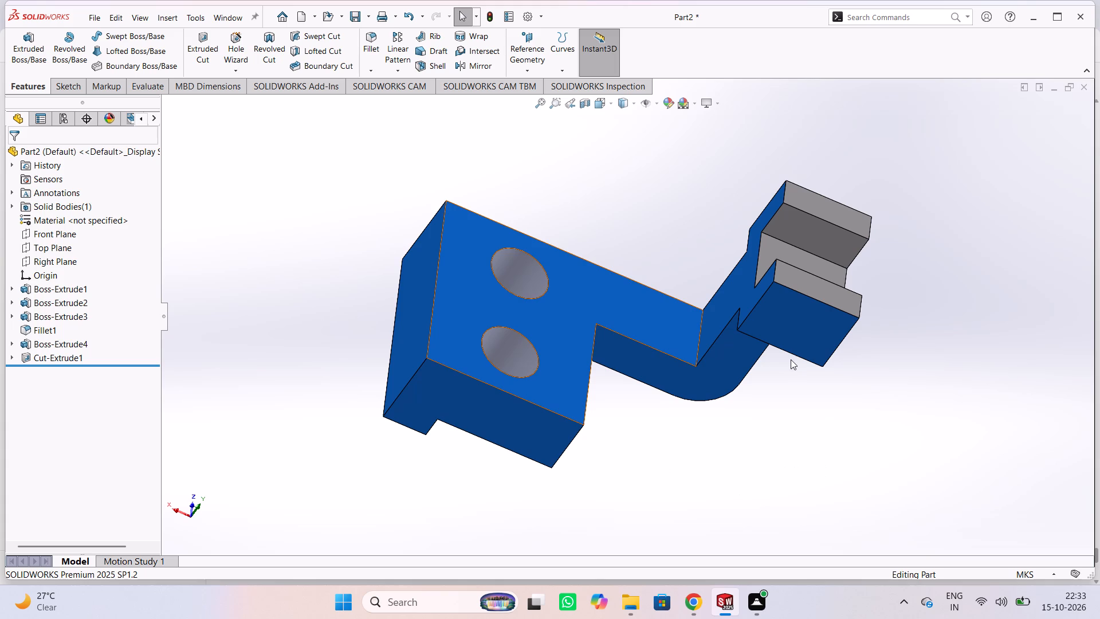
pyautogui.moveTo(791, 362); pyautogui.dragTo(686, 442, button='middle')
pyautogui.moveTo(842, 365); pyautogui.dragTo(716, 438, button='middle')
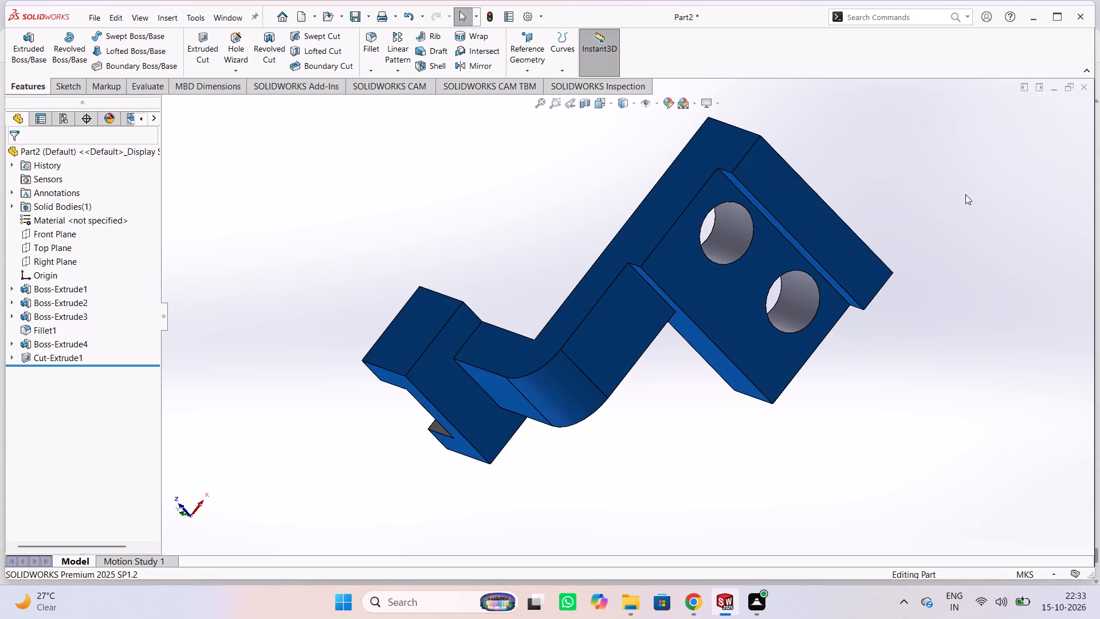
pyautogui.moveTo(966, 194); pyautogui.dragTo(856, 371, button='middle')
pyautogui.moveTo(835, 232); pyautogui.dragTo(770, 312, button='middle')
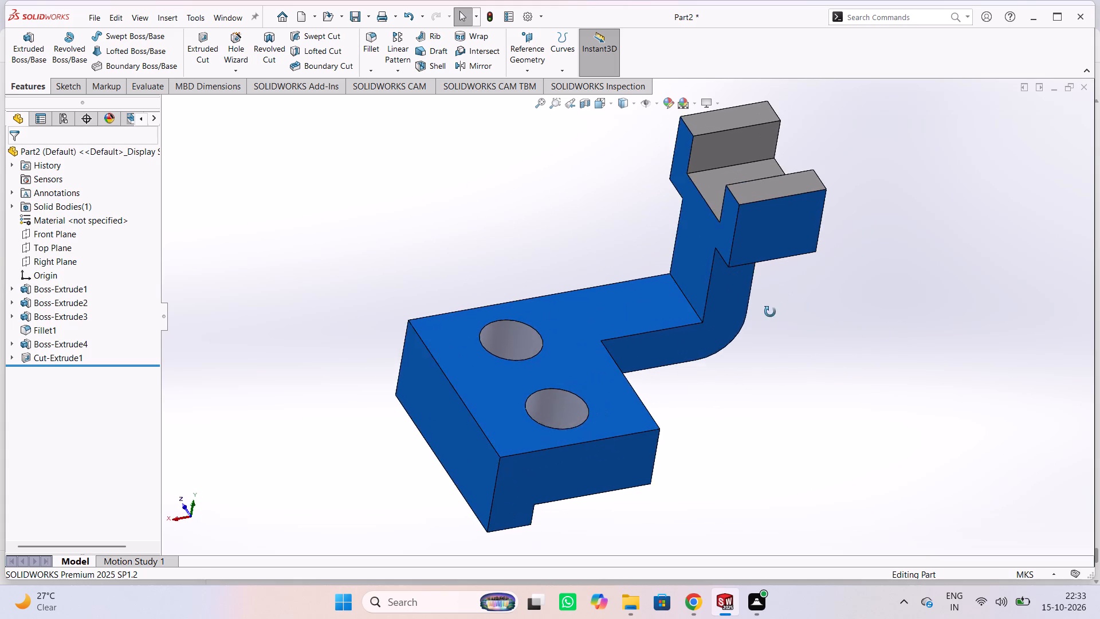
pyautogui.moveTo(770, 312); pyautogui.dragTo(231, 418, button='middle')
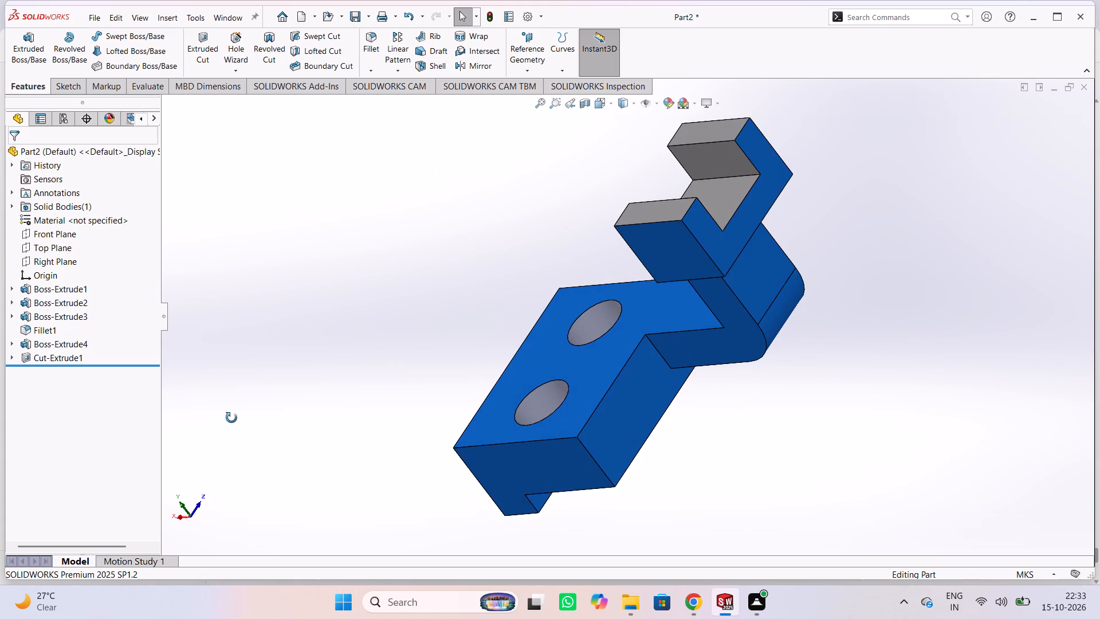
pyautogui.moveTo(231, 418); pyautogui.dragTo(881, 432, button='middle')
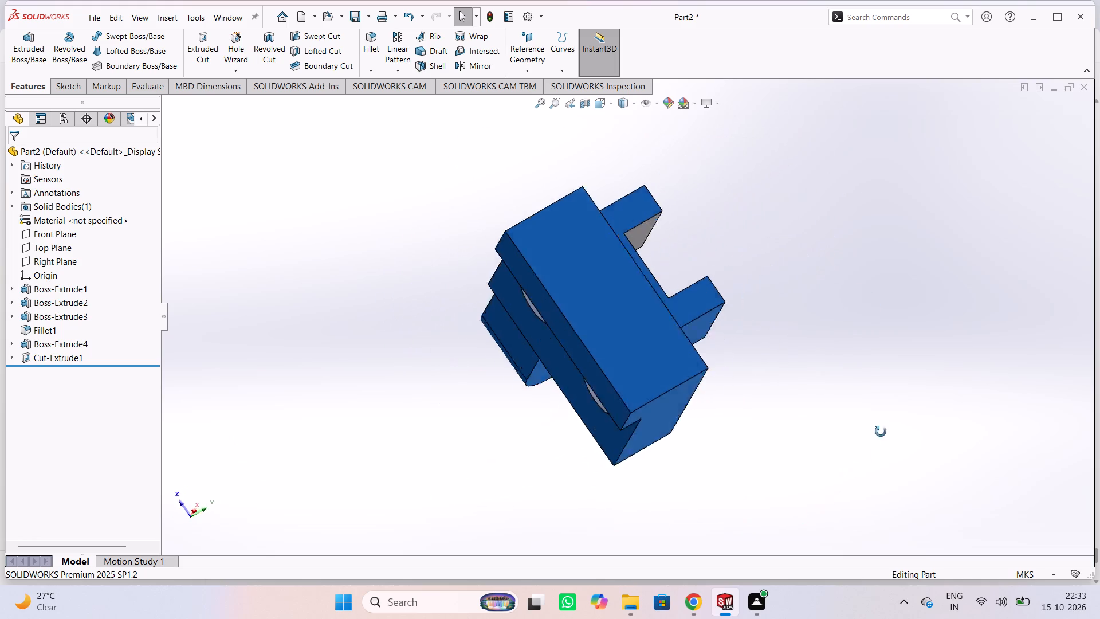
pyautogui.moveTo(881, 432); pyautogui.dragTo(564, 388, button='middle')
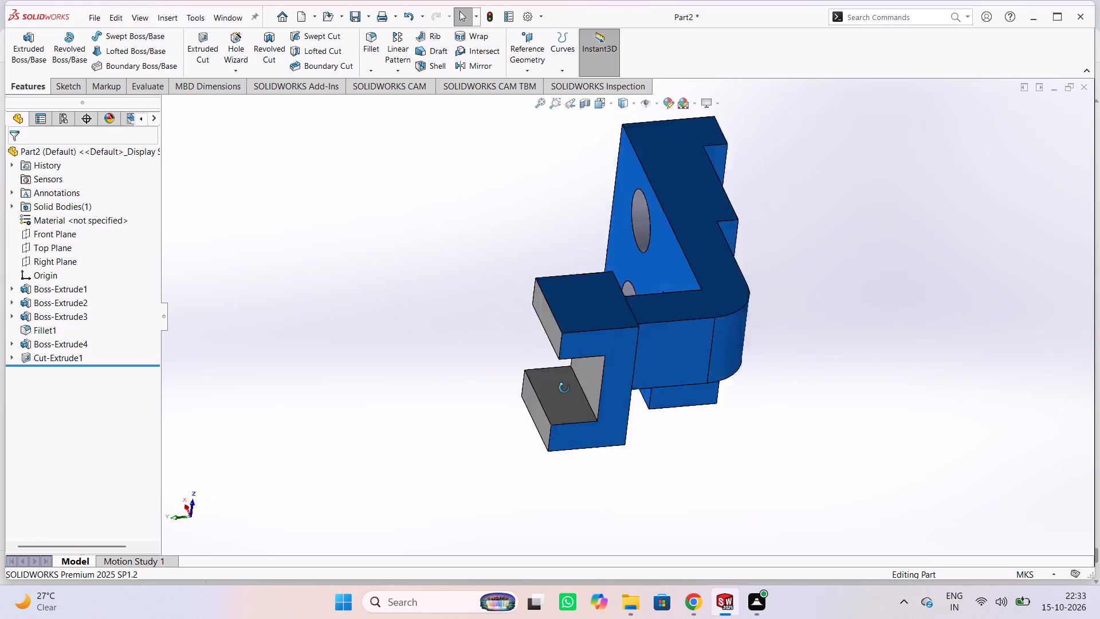
pyautogui.moveTo(564, 388); pyautogui.dragTo(315, 439, button='middle')
pyautogui.moveTo(732, 168); pyautogui.dragTo(697, 230, button='middle')
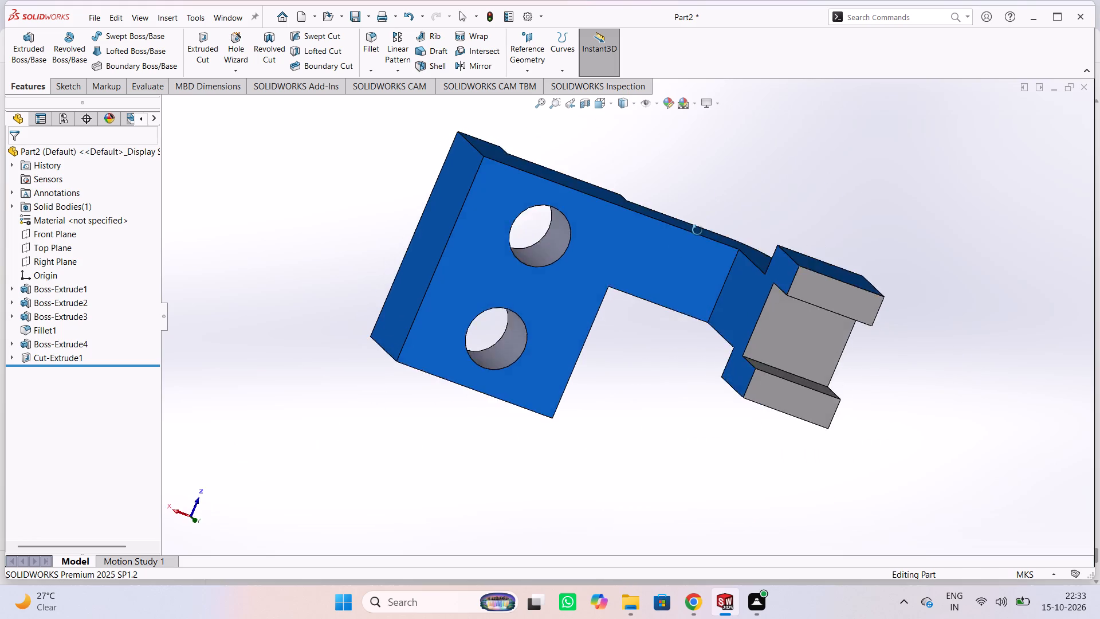
pyautogui.moveTo(697, 230); pyautogui.dragTo(478, 426, button='middle')
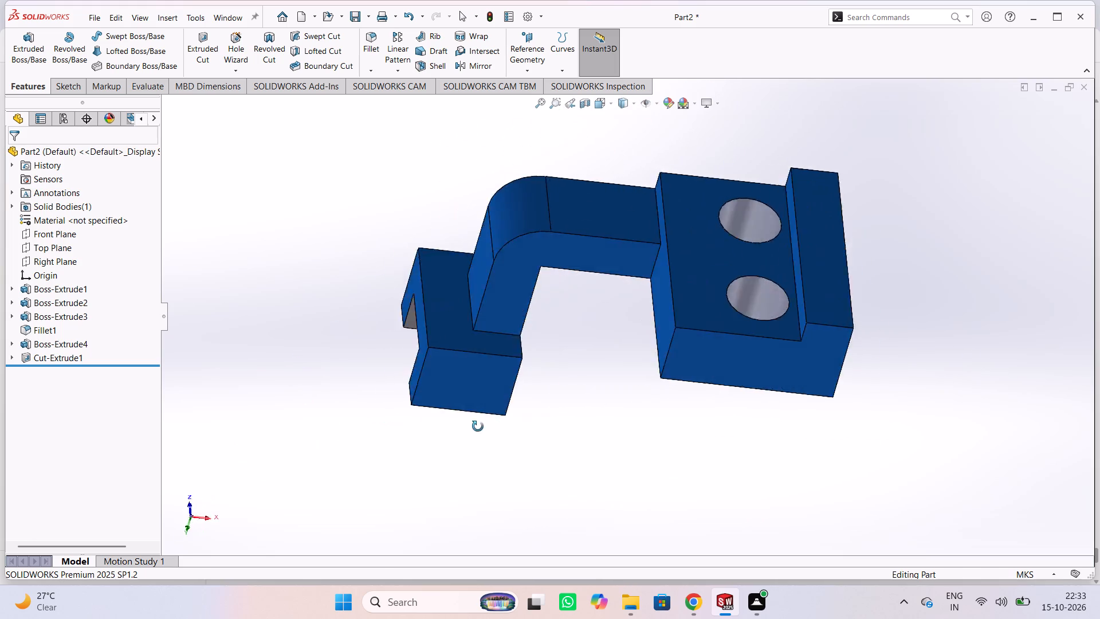
pyautogui.moveTo(478, 426); pyautogui.dragTo(915, 158, button='middle')
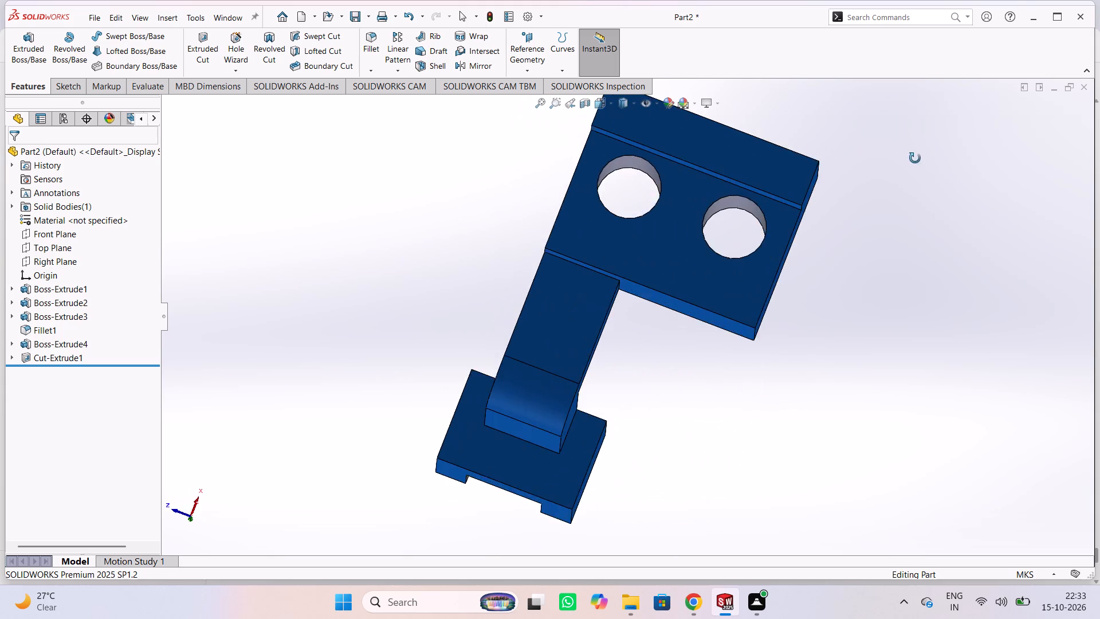
pyautogui.moveTo(915, 158); pyautogui.dragTo(928, 227, button='middle')
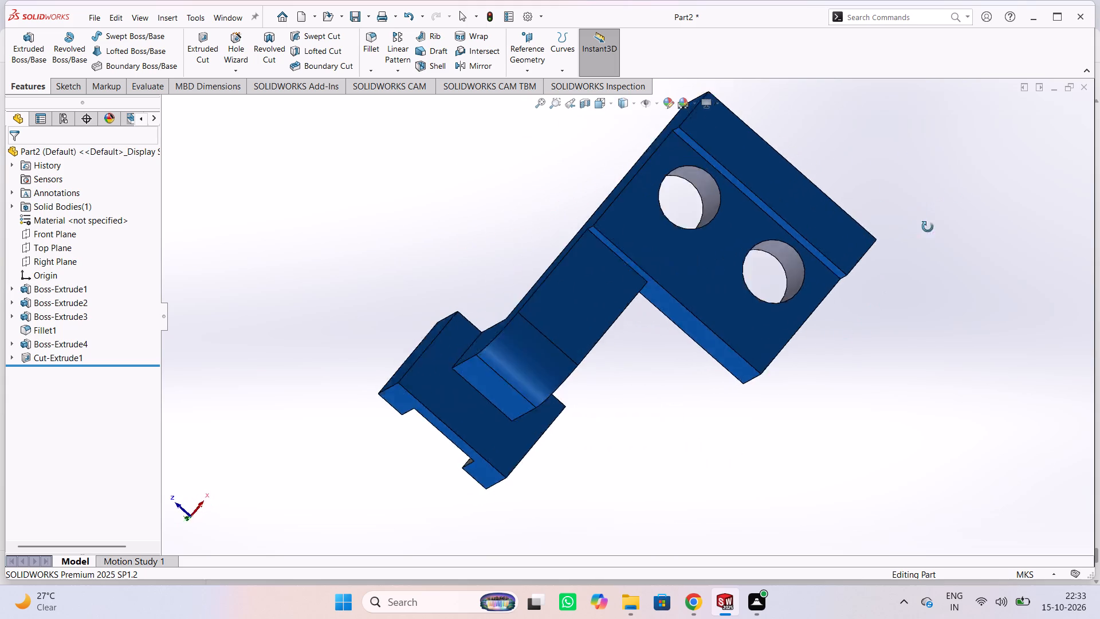
pyautogui.moveTo(928, 227); pyautogui.dragTo(546, 352, button='middle')
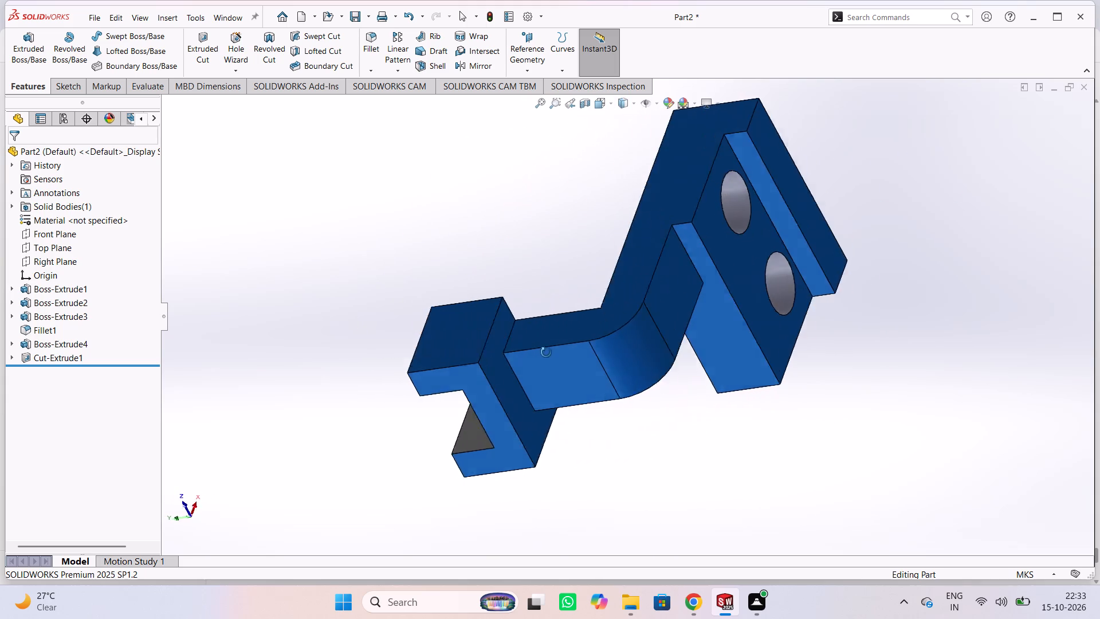
pyautogui.moveTo(546, 352); pyautogui.dragTo(426, 405, button='middle')
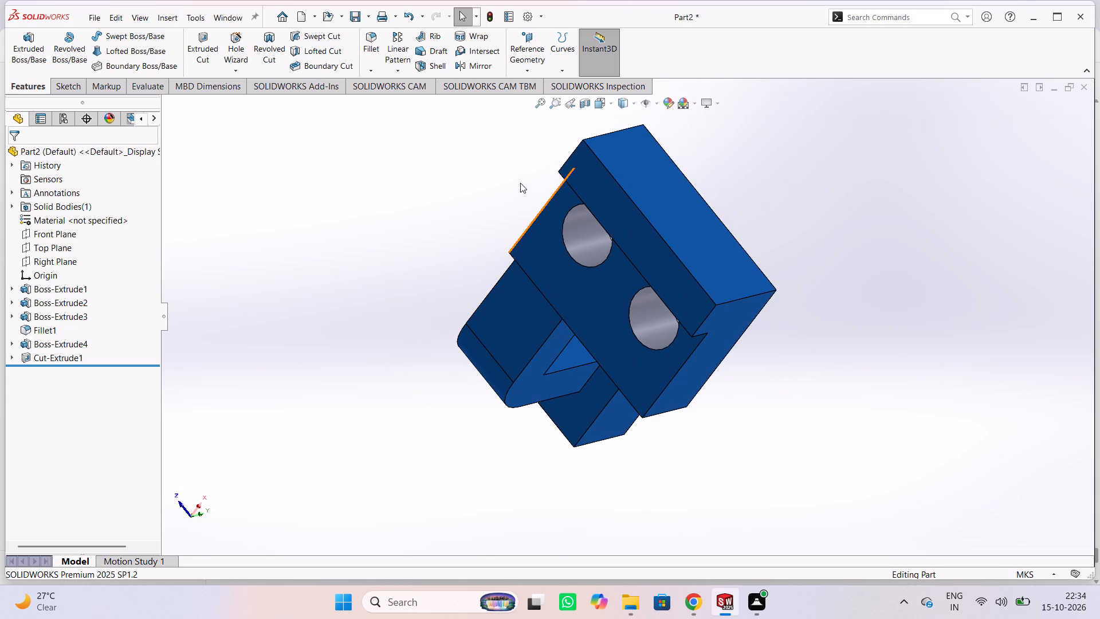
pyautogui.moveTo(520, 183); pyautogui.dragTo(312, 320, button='middle')
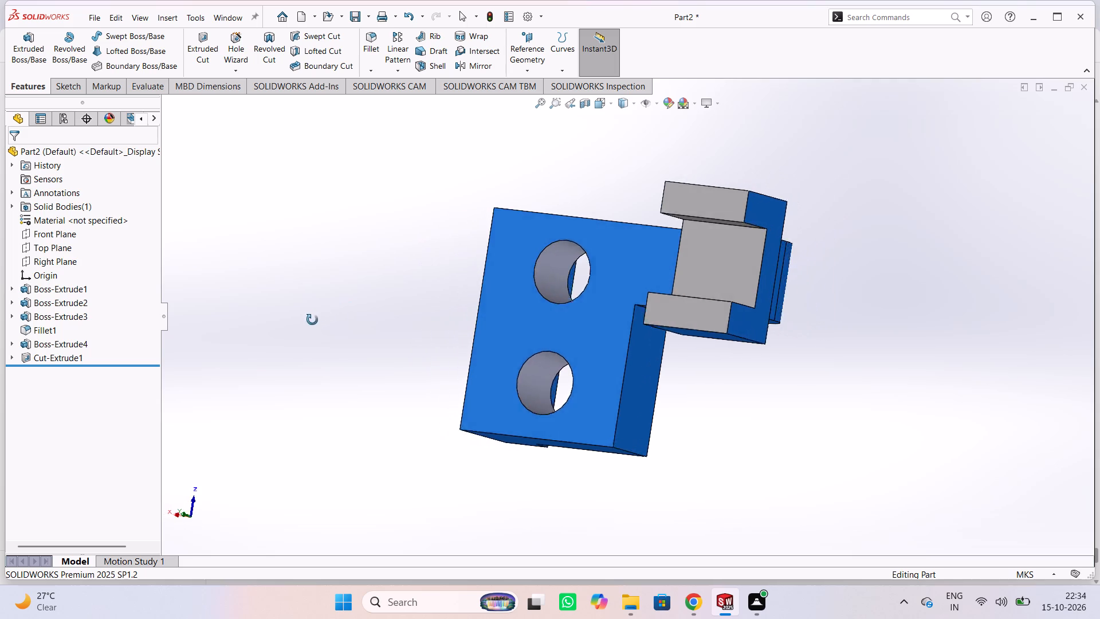
pyautogui.moveTo(312, 320); pyautogui.dragTo(309, 322, button='middle')
pyautogui.moveTo(925, 273); pyautogui.dragTo(831, 360, button='middle')
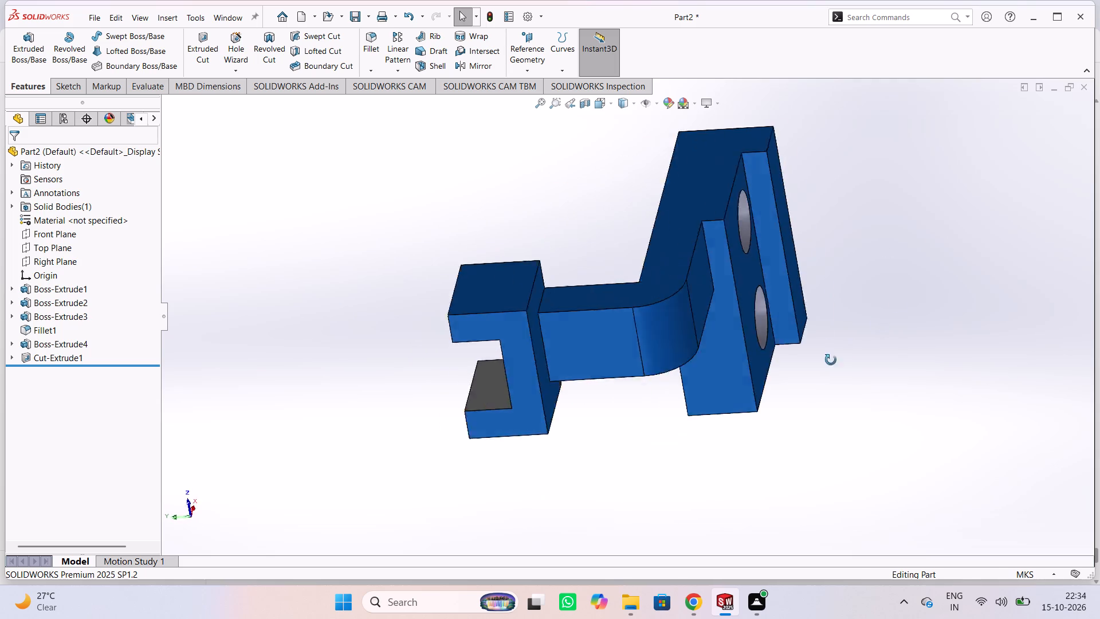
pyautogui.moveTo(831, 360); pyautogui.dragTo(863, 332, button='middle')
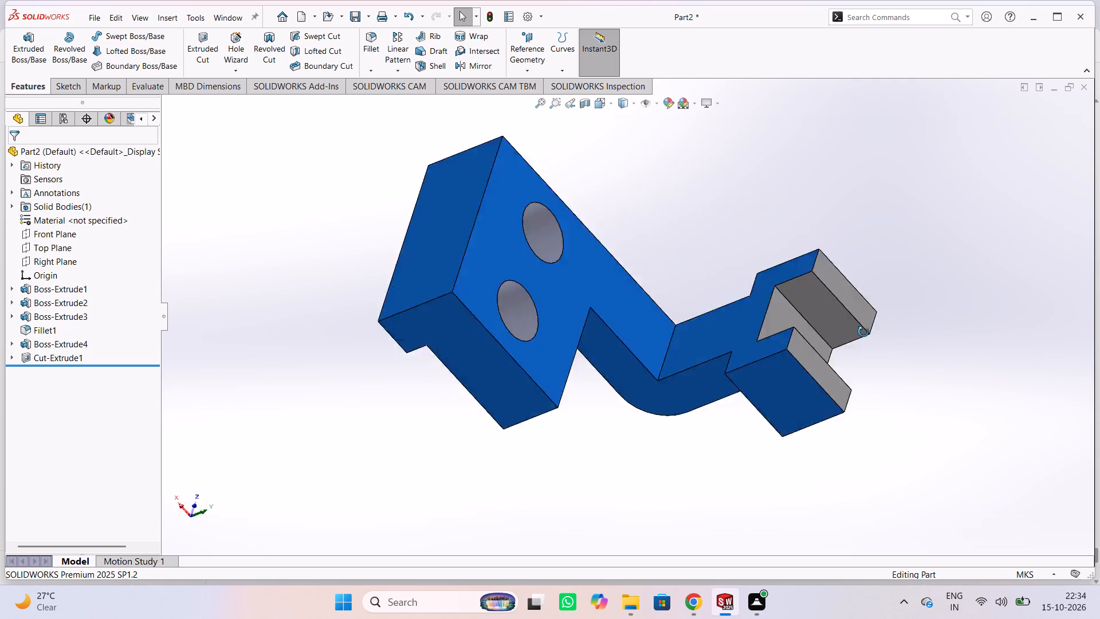
pyautogui.moveTo(863, 332); pyautogui.dragTo(335, 340, button='middle')
pyautogui.moveTo(1099, 285); pyautogui.dragTo(953, 311, button='middle')
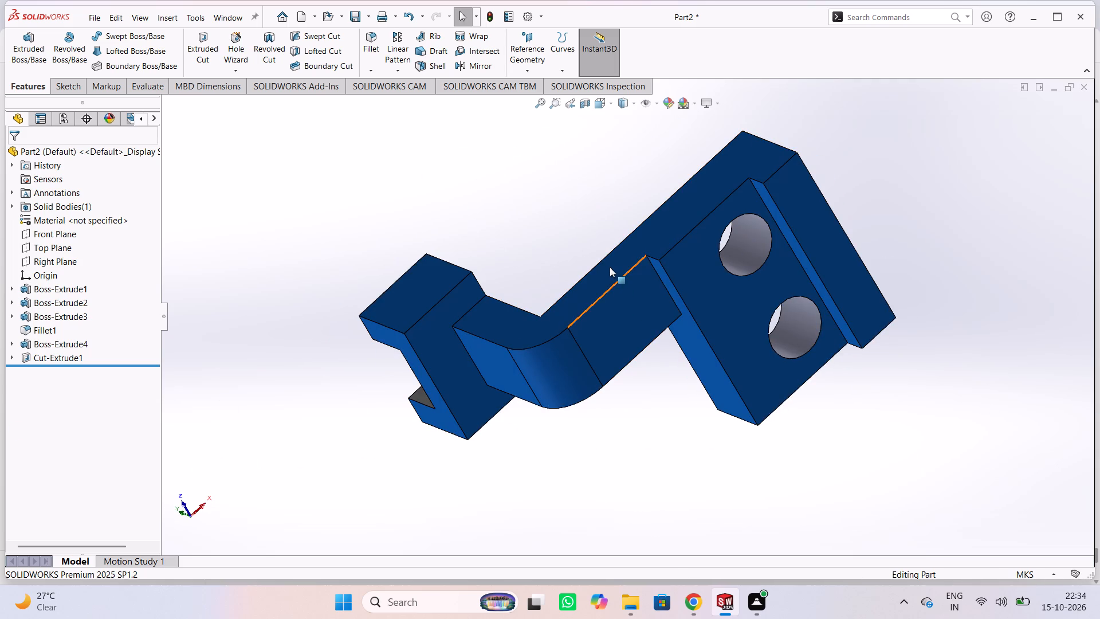
pyautogui.moveTo(577, 214); pyautogui.dragTo(671, 344, button='middle')
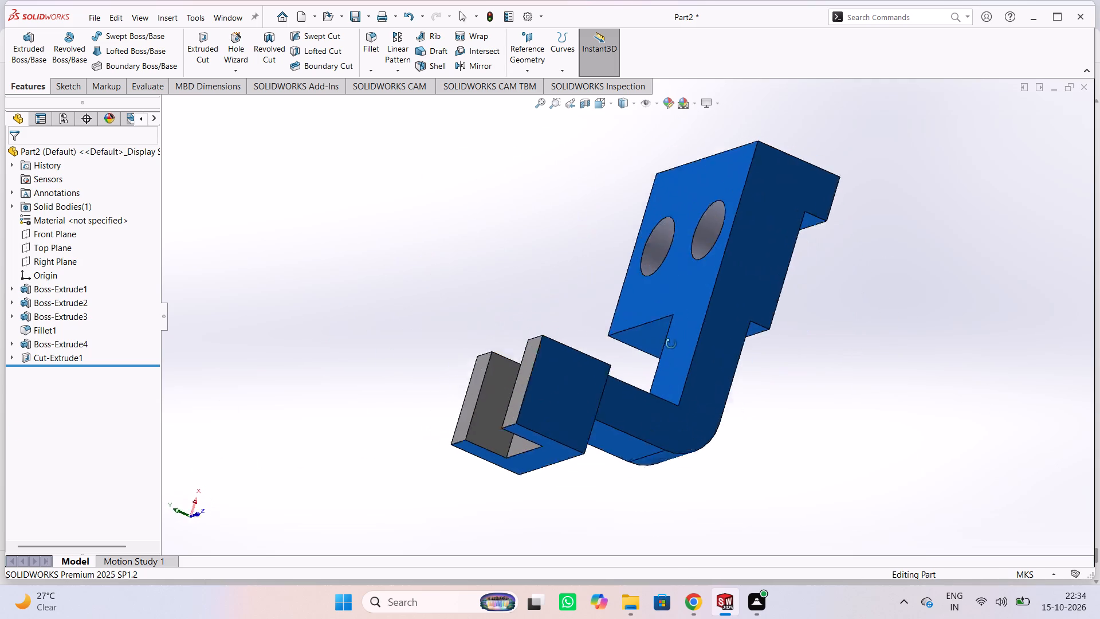
# Review the completed coloured bracket from all sides, including the two-hole stepped block, filleted bend and U-shaped head with its grey faces.
pyautogui.moveTo(671, 344); pyautogui.dragTo(709, 365, button='middle')
pyautogui.moveTo(421, 172); pyautogui.dragTo(662, 220, button='middle')
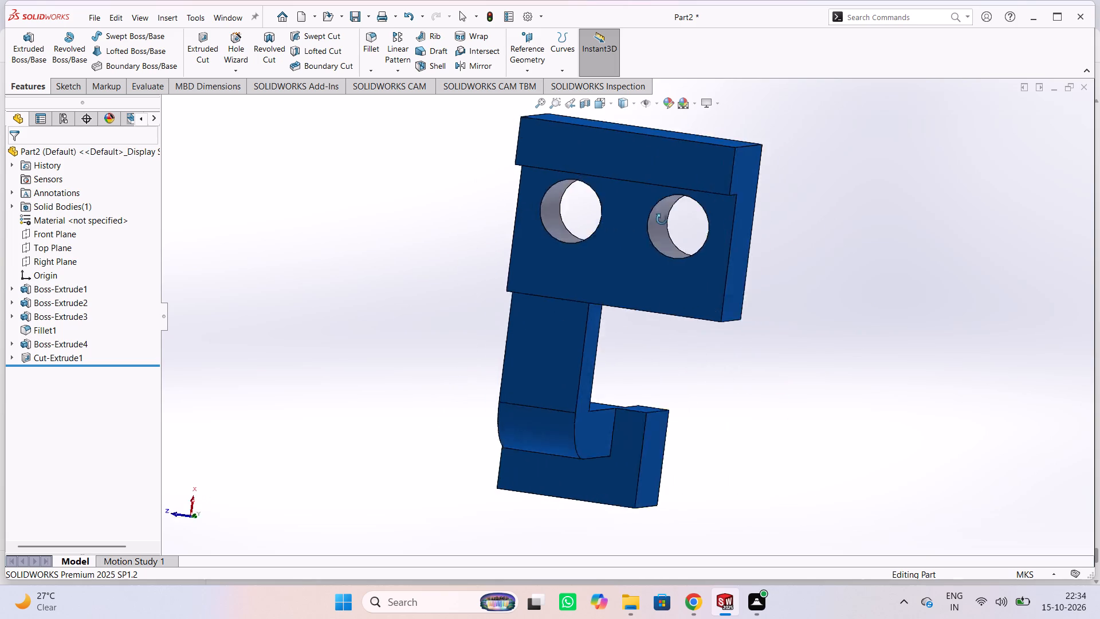
pyautogui.moveTo(662, 220); pyautogui.dragTo(950, 263, button='middle')
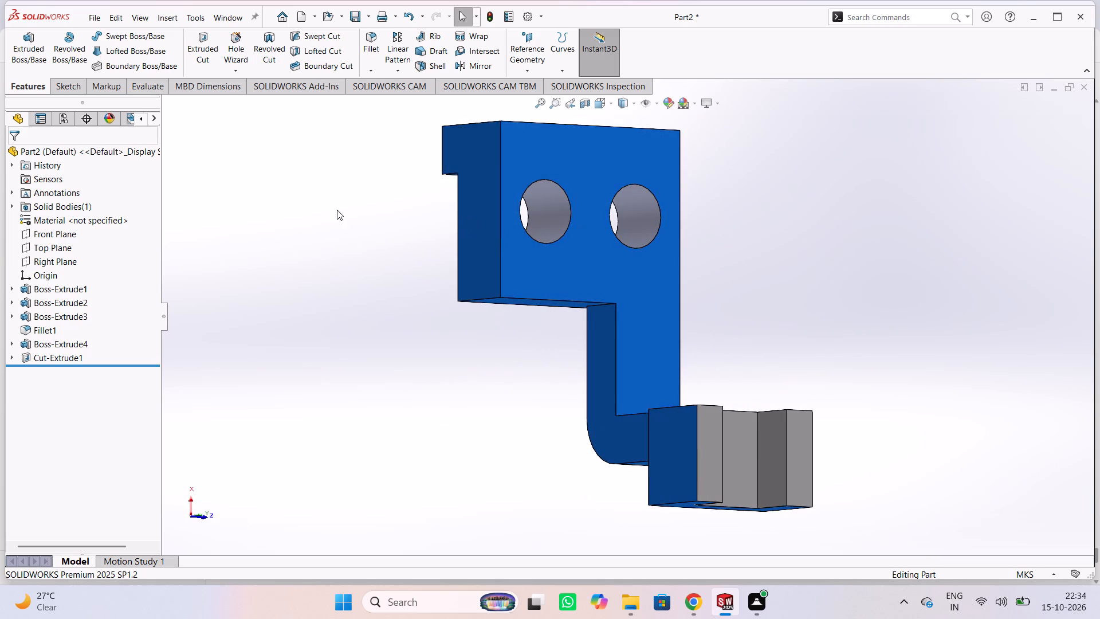
pyautogui.moveTo(337, 210); pyautogui.dragTo(982, 314, button='middle')
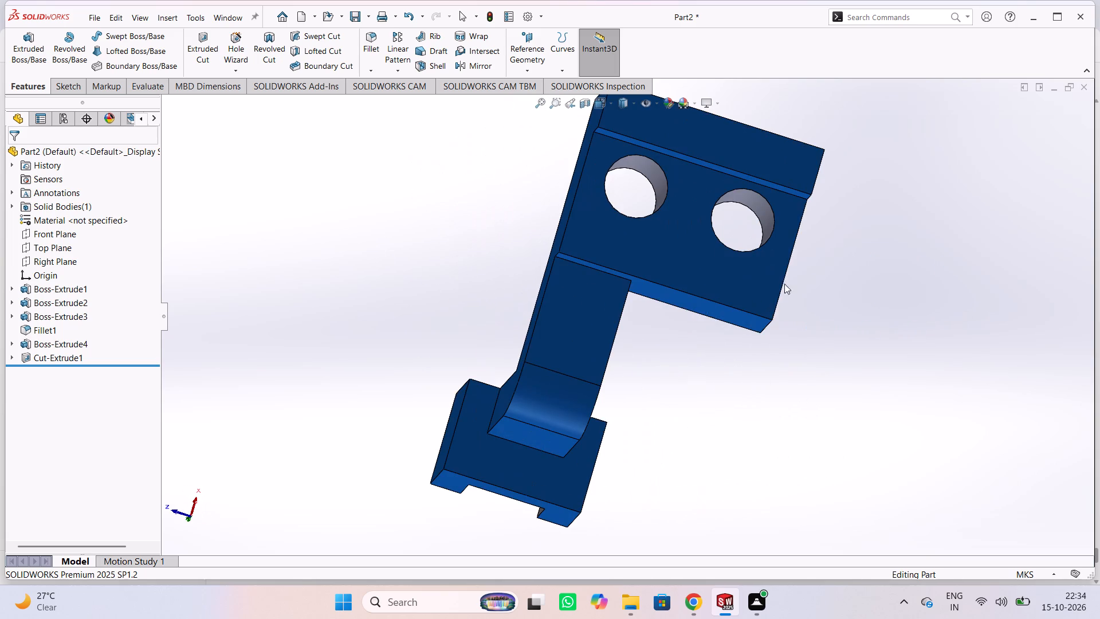
pyautogui.scroll(-2, 501, 220)
pyautogui.scroll(6, 501, 220)
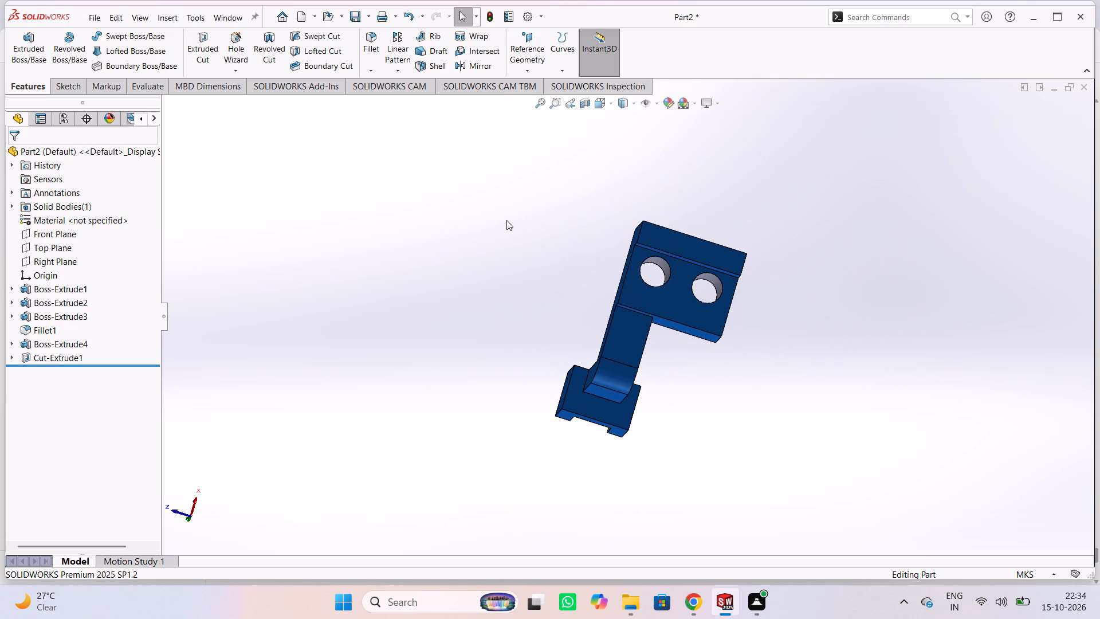
pyautogui.scroll(-2, 517, 220)
pyautogui.scroll(-1, 583, 271)
pyautogui.moveTo(582, 322); pyautogui.dragTo(494, 308, button='middle')
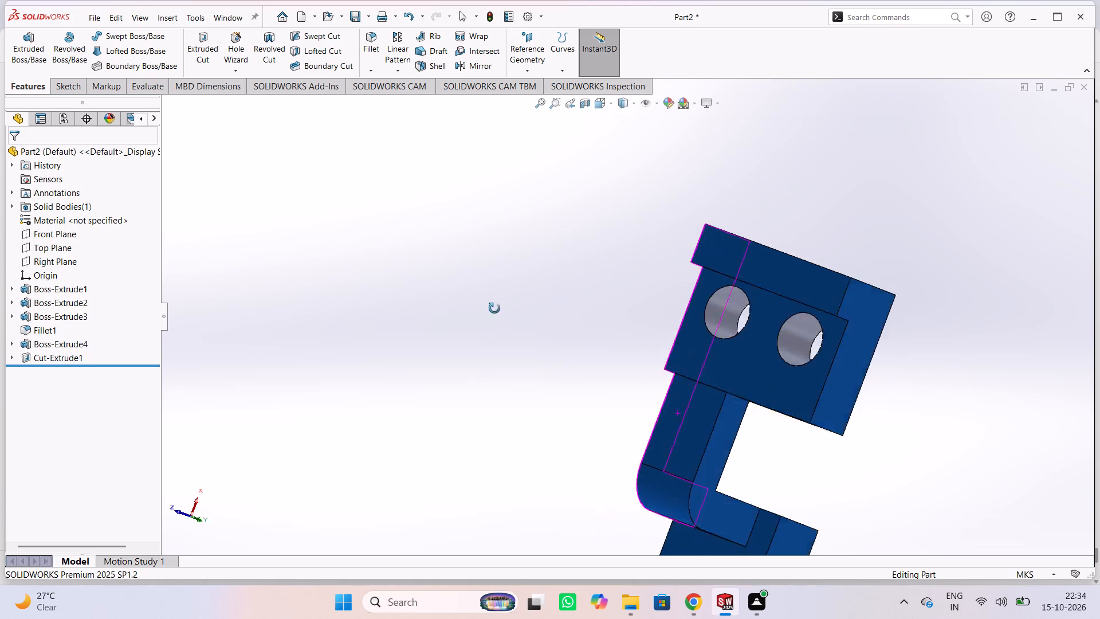
pyautogui.moveTo(494, 308); pyautogui.dragTo(908, 383, button='middle')
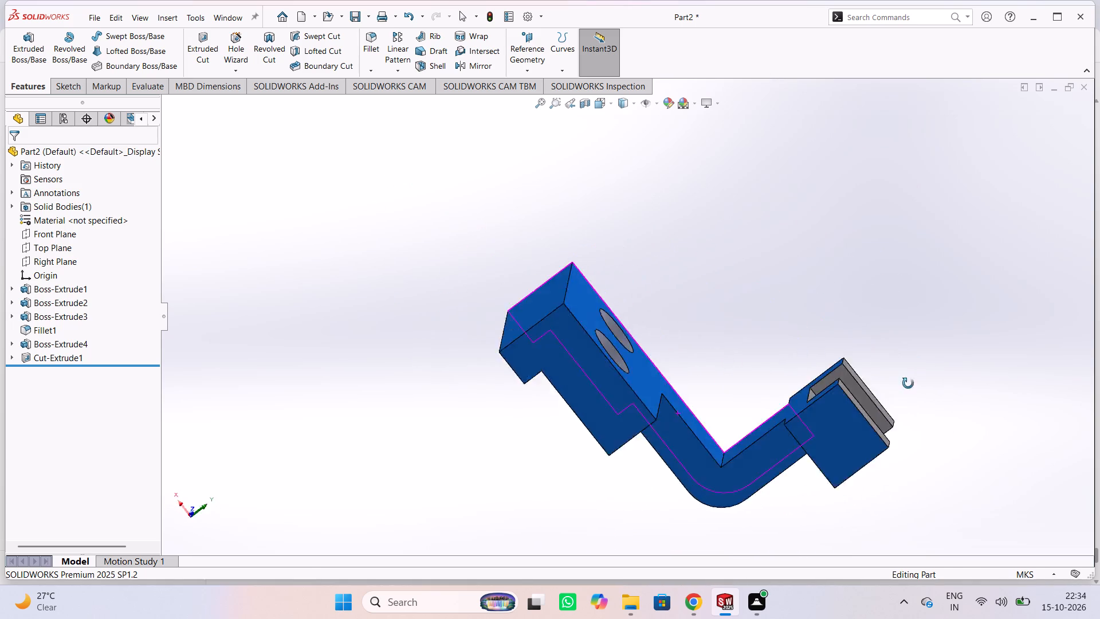
pyautogui.moveTo(908, 383); pyautogui.dragTo(589, 144, button='middle')
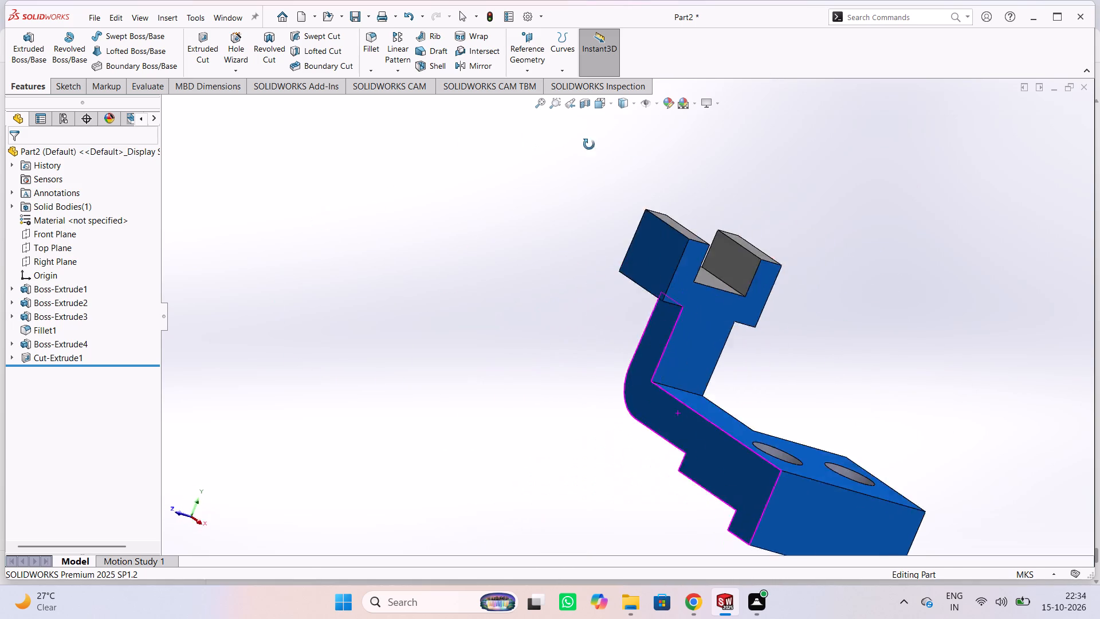
pyautogui.moveTo(589, 144); pyautogui.dragTo(264, 201, button='middle')
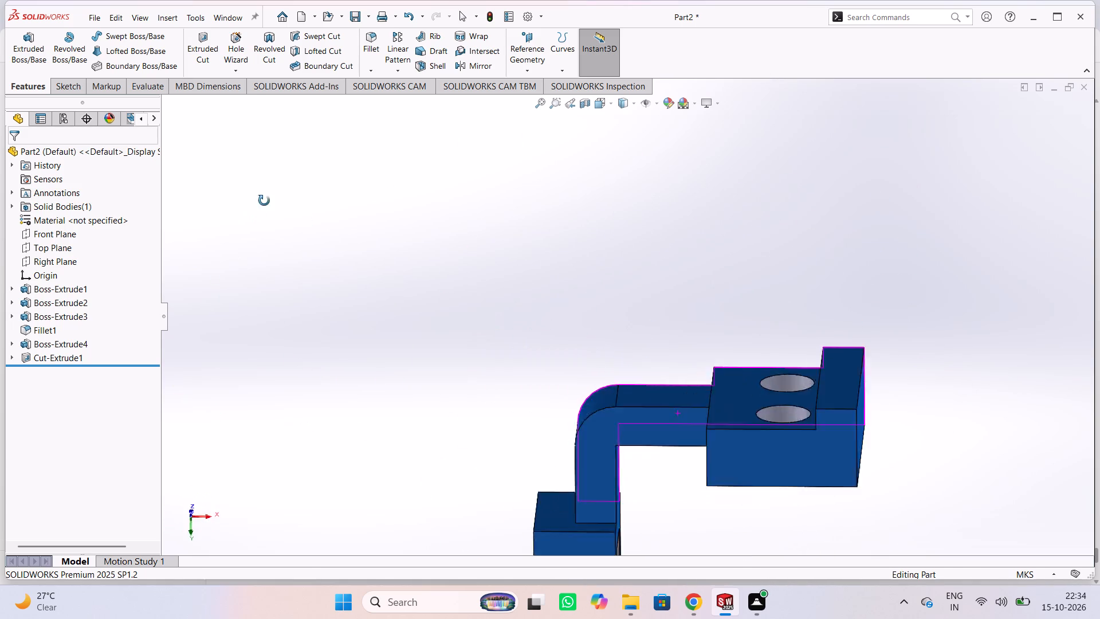
pyautogui.moveTo(264, 201); pyautogui.dragTo(485, 463, button='middle')
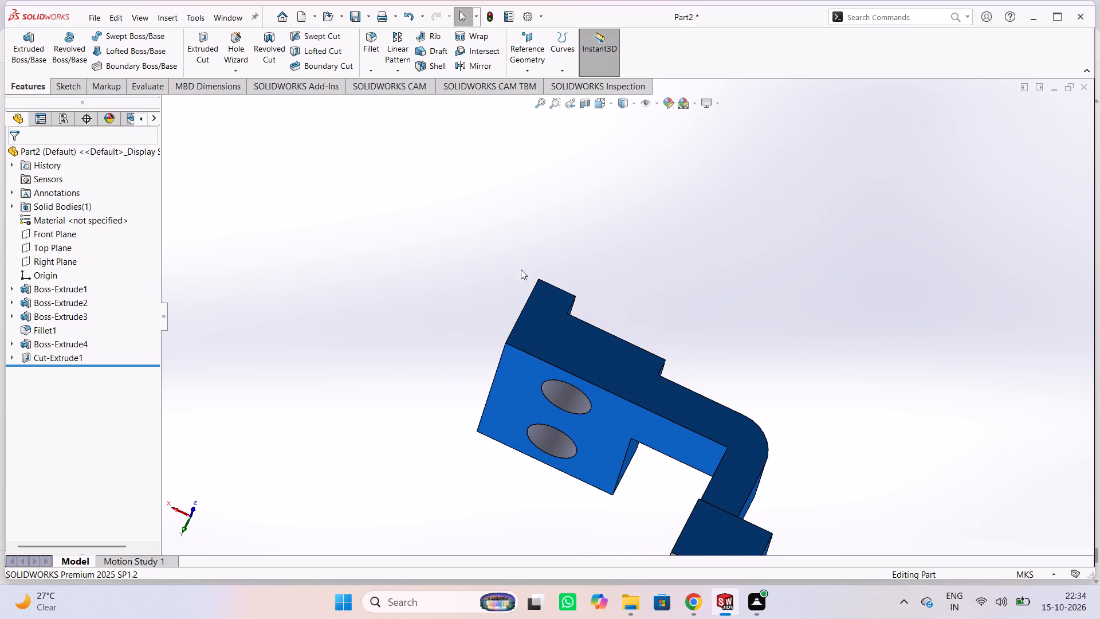
pyautogui.moveTo(512, 256); pyautogui.dragTo(954, 347, button='middle')
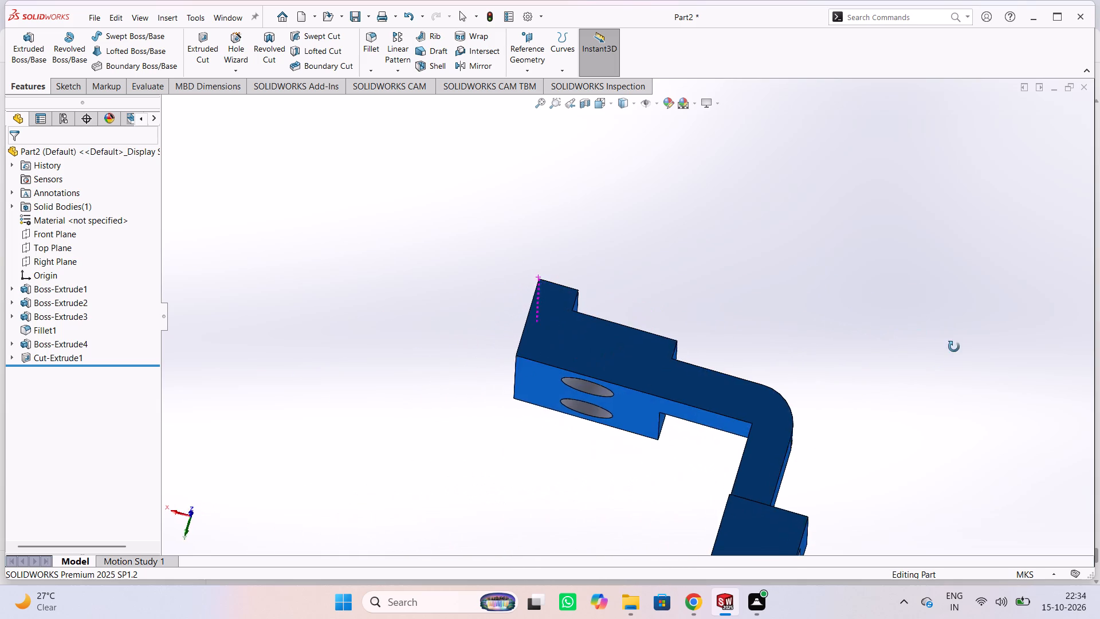
pyautogui.moveTo(954, 347); pyautogui.dragTo(739, 199, button='middle')
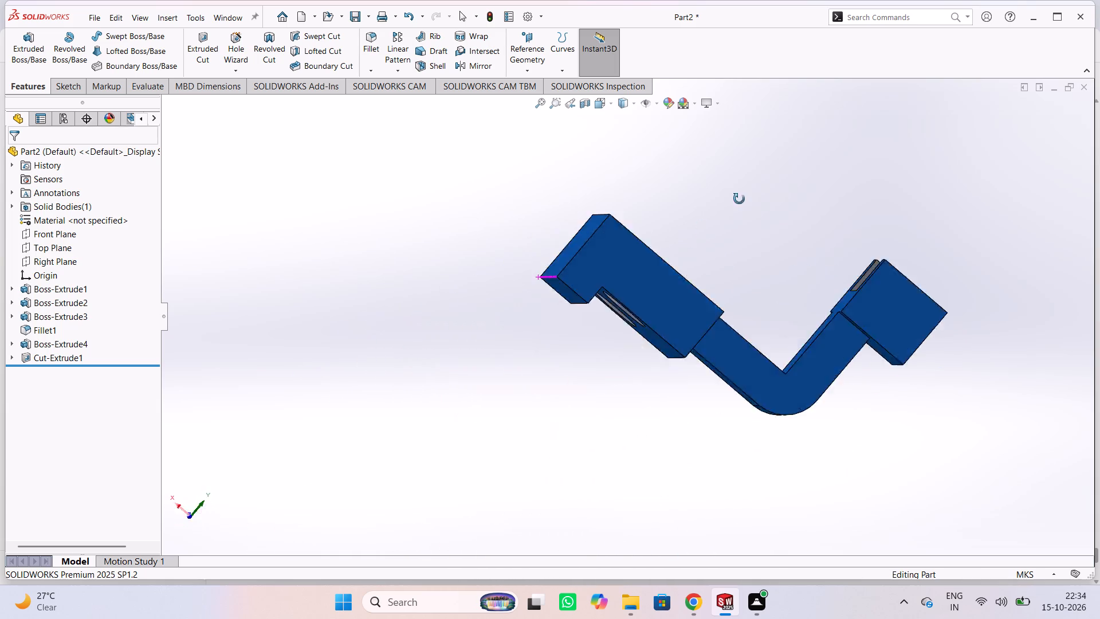
pyautogui.moveTo(739, 199); pyautogui.dragTo(655, 352, button='middle')
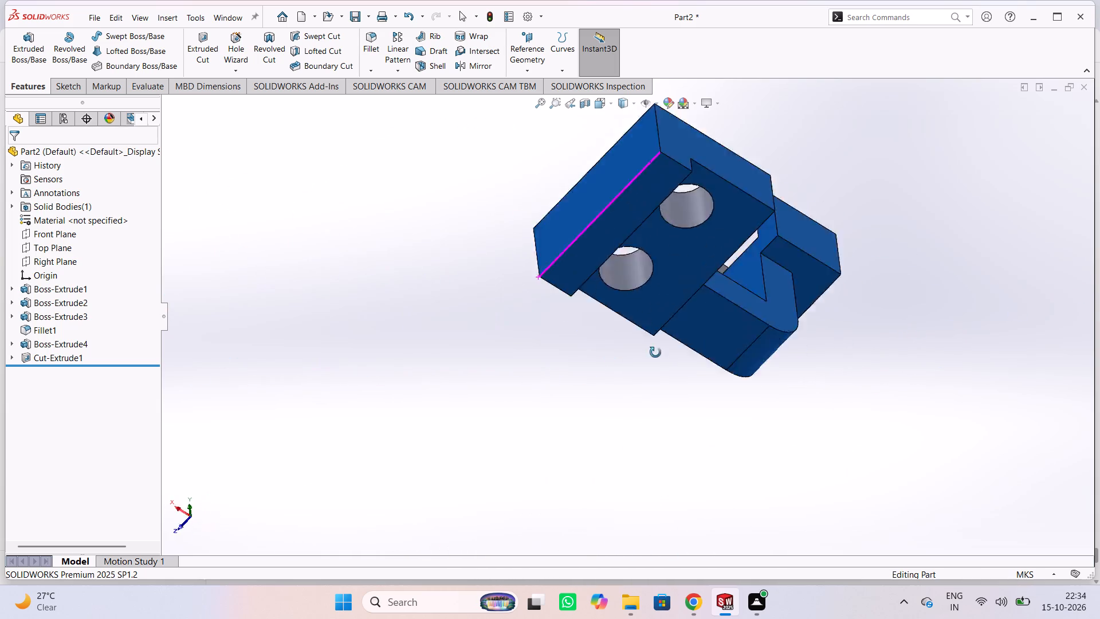
pyautogui.moveTo(655, 352); pyautogui.dragTo(752, 344, button='middle')
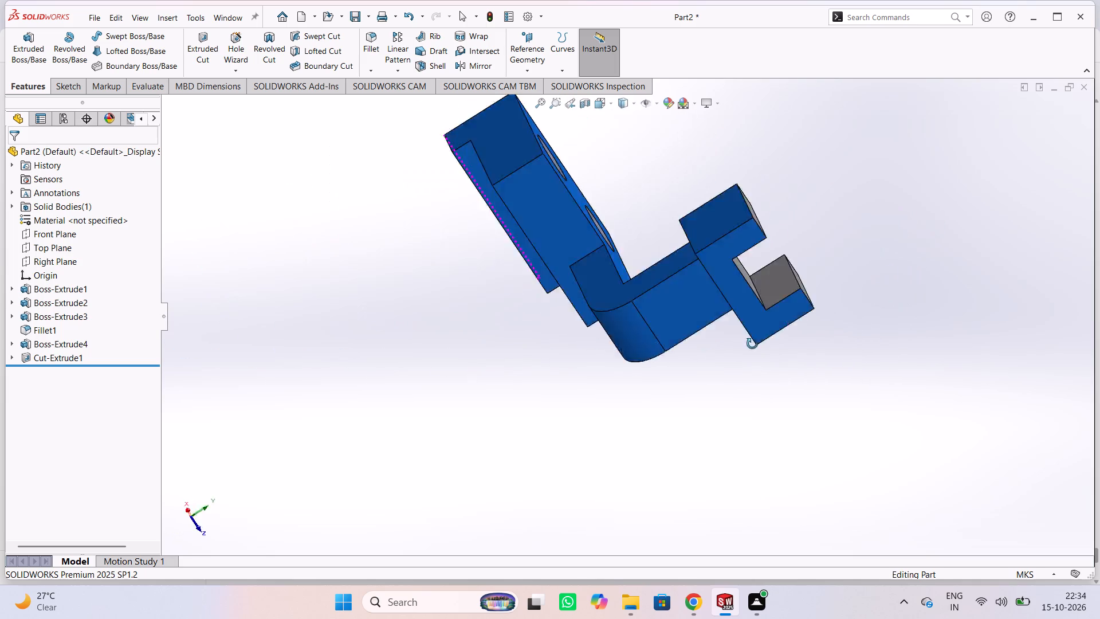
pyautogui.moveTo(752, 344); pyautogui.dragTo(509, 375, button='middle')
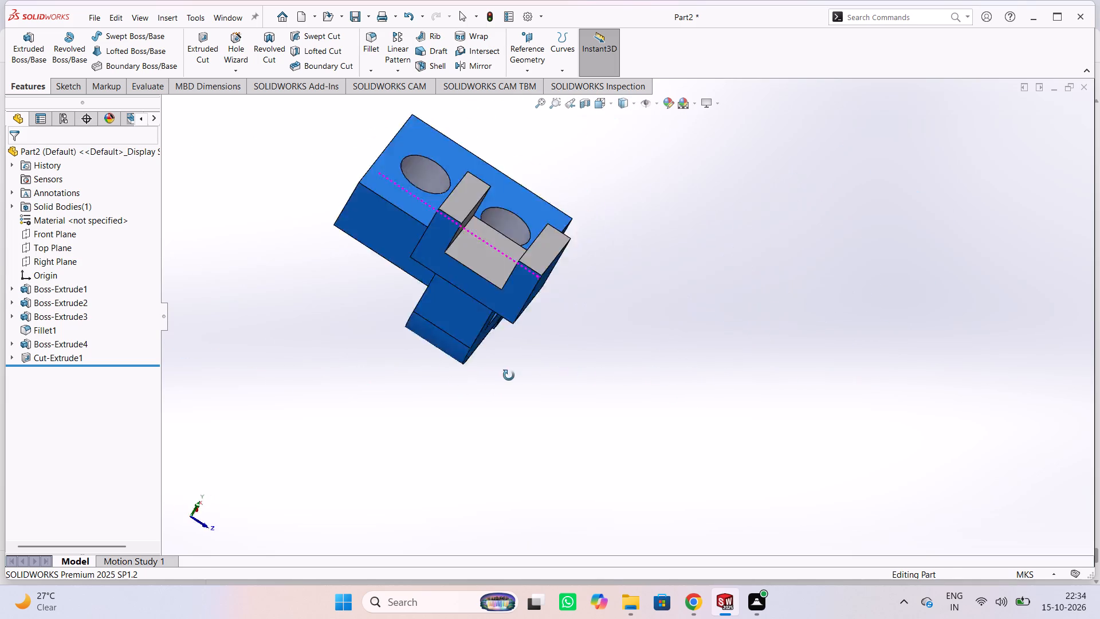
pyautogui.moveTo(509, 375); pyautogui.dragTo(793, 371, button='middle')
pyautogui.moveTo(426, 305); pyautogui.dragTo(462, 318, button='middle')
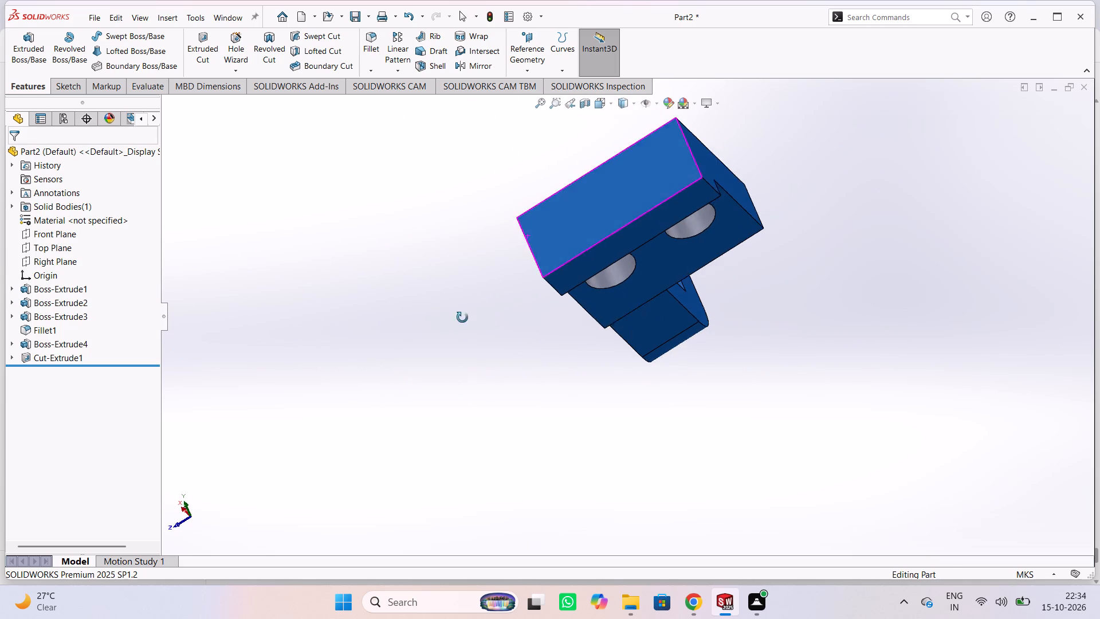
pyautogui.moveTo(462, 318); pyautogui.dragTo(706, 423, button='middle')
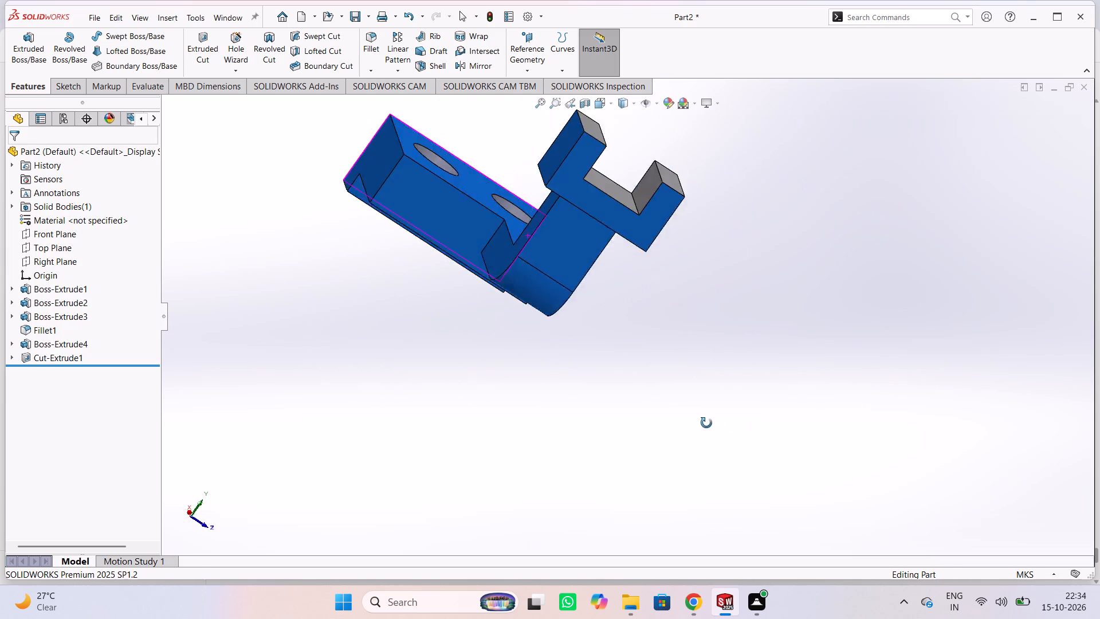
pyautogui.moveTo(706, 423); pyautogui.dragTo(229, 371, button='middle')
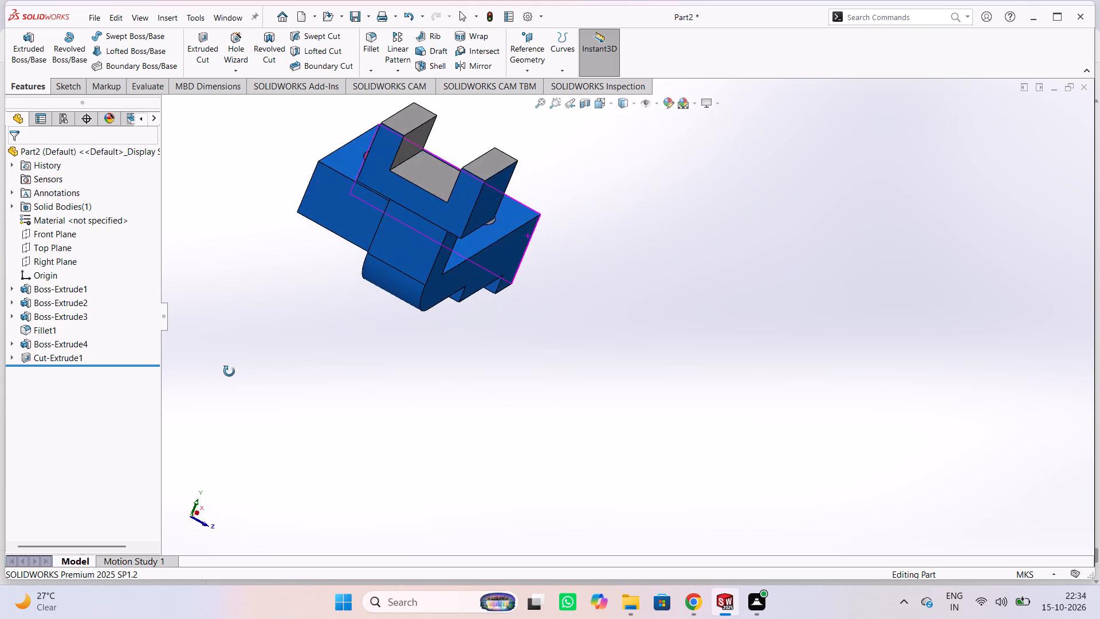
pyautogui.moveTo(229, 371); pyautogui.dragTo(234, 379, button='middle')
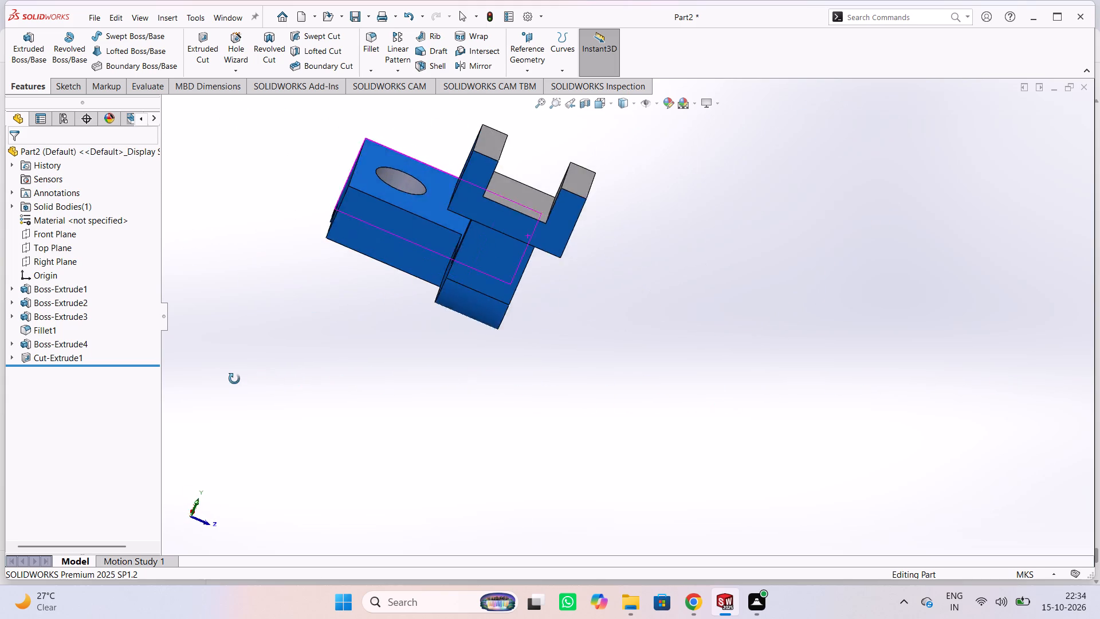
pyautogui.moveTo(234, 379); pyautogui.dragTo(518, 391, button='middle')
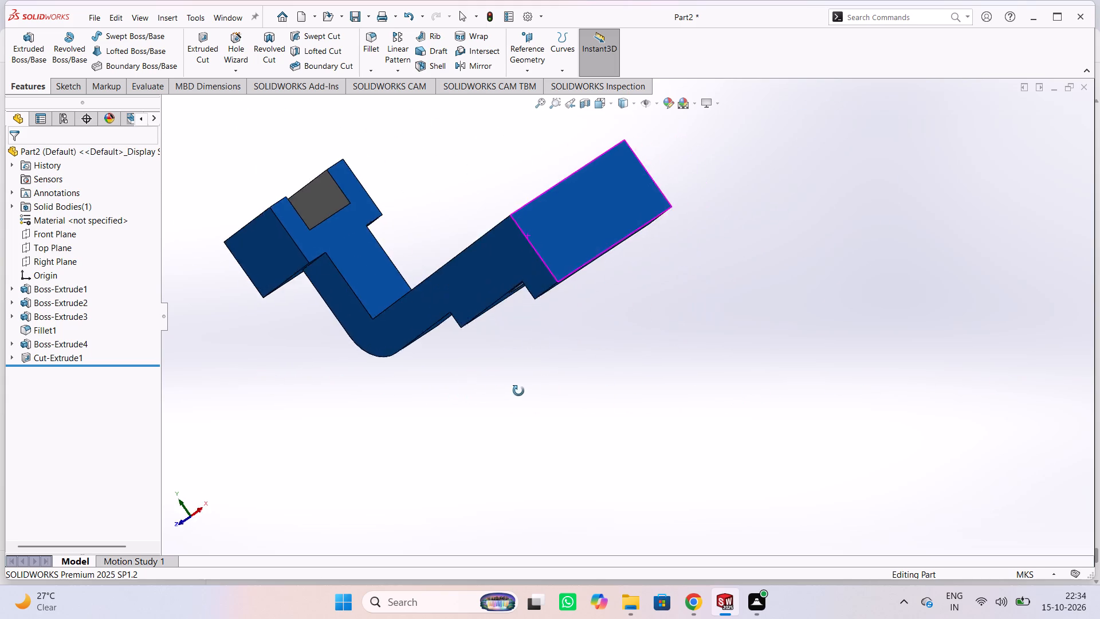
pyautogui.moveTo(518, 391); pyautogui.dragTo(404, 323, button='middle')
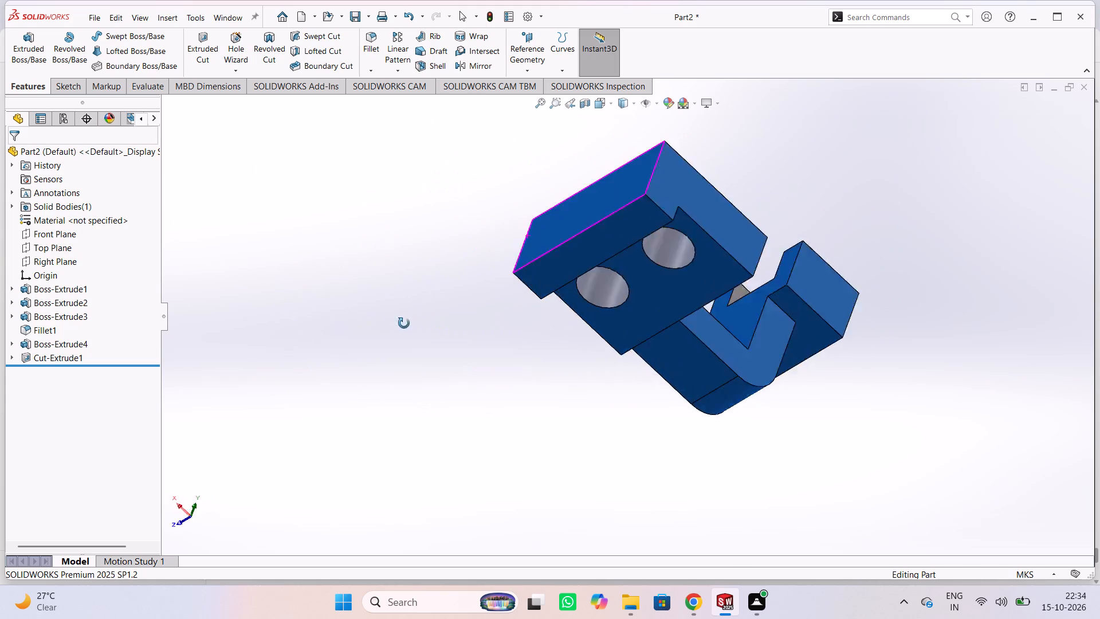
pyautogui.moveTo(404, 323); pyautogui.dragTo(666, 377, button='middle')
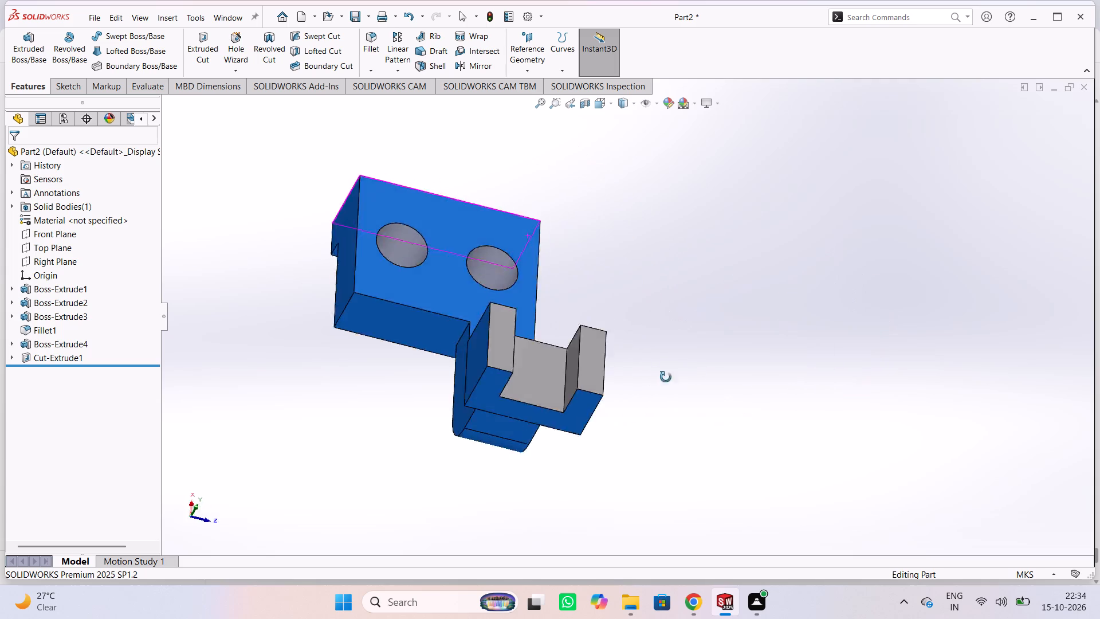
pyautogui.moveTo(666, 377); pyautogui.dragTo(412, 378, button='middle')
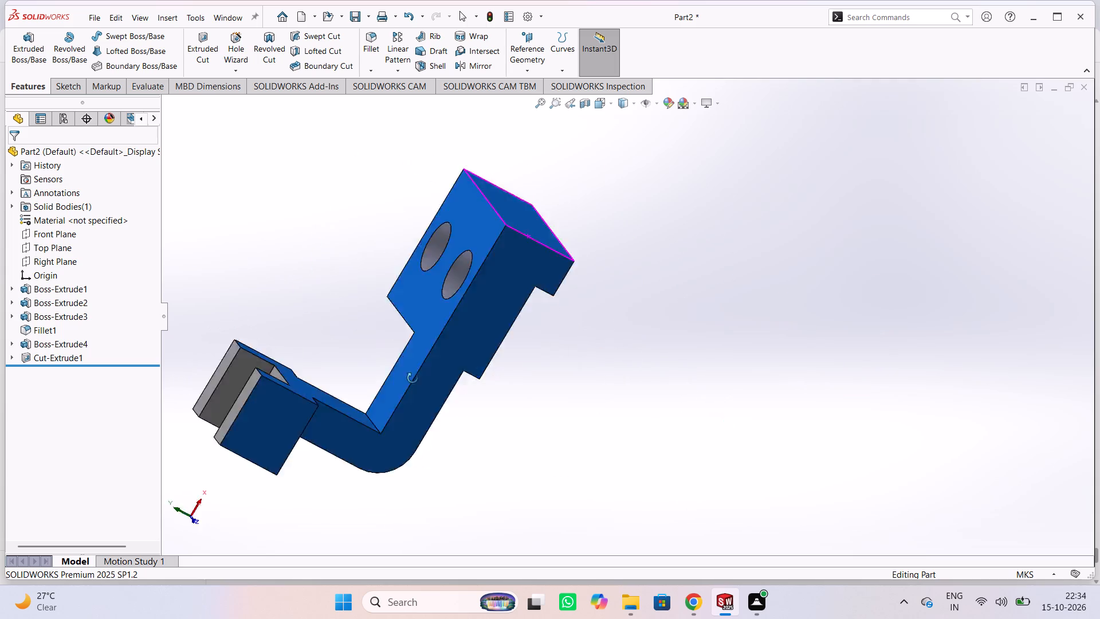
pyautogui.moveTo(412, 378); pyautogui.dragTo(390, 417, button='middle')
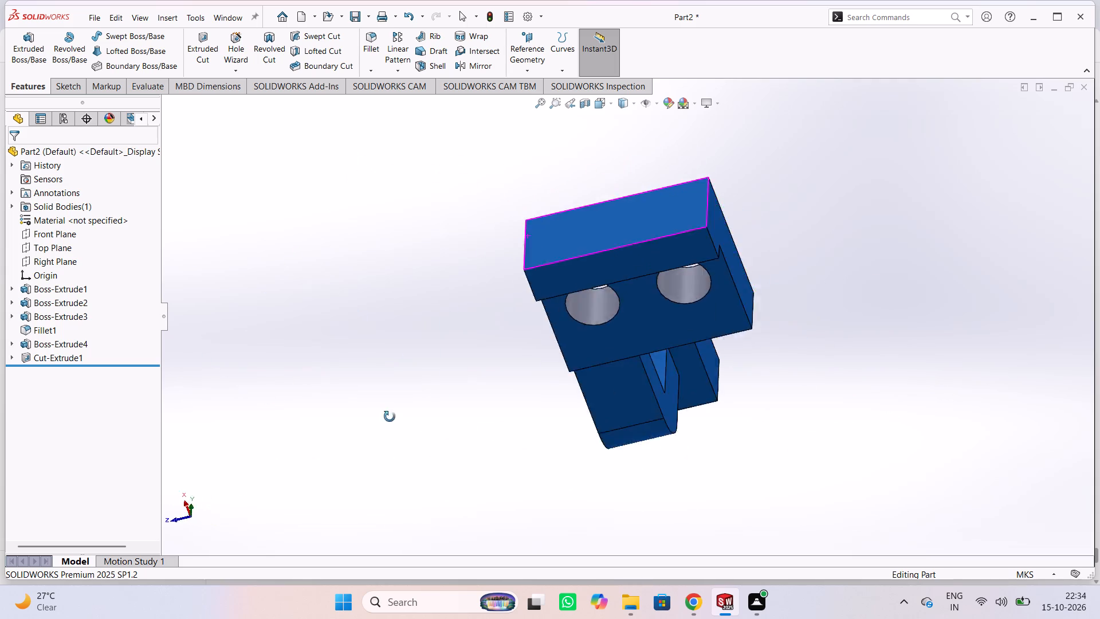
pyautogui.moveTo(390, 417); pyautogui.dragTo(525, 434, button='middle')
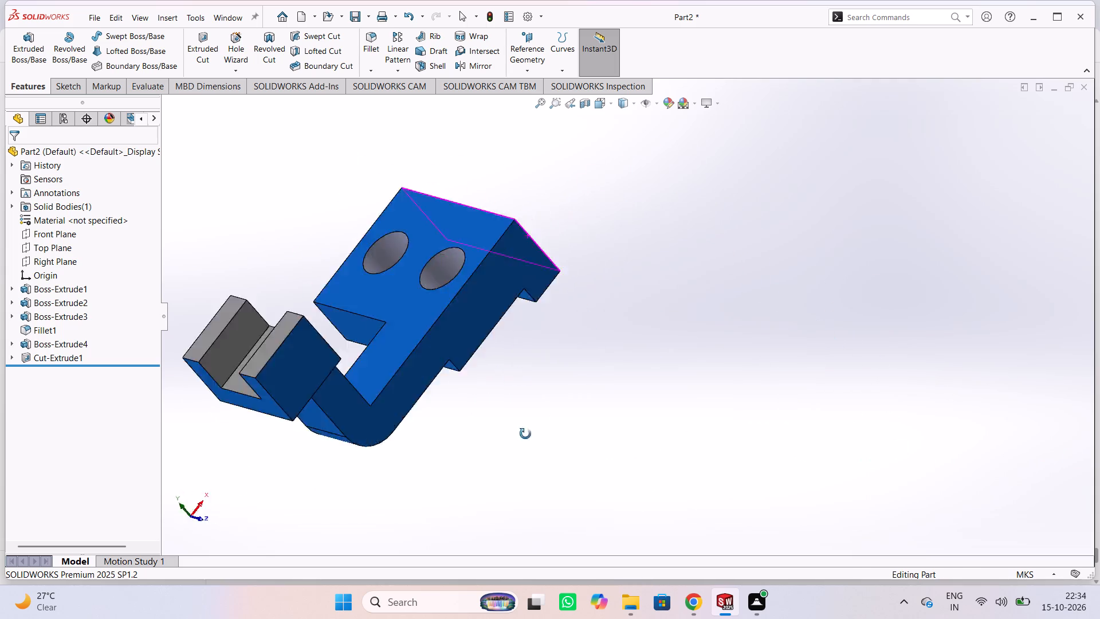
pyautogui.moveTo(525, 434); pyautogui.dragTo(67, 379, button='middle')
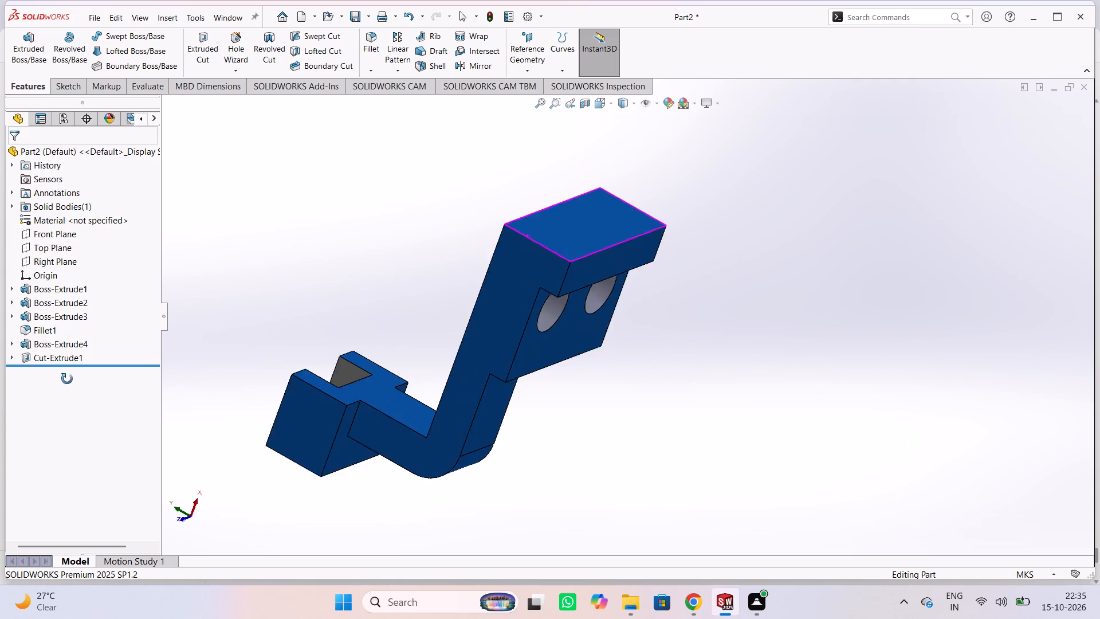
pyautogui.moveTo(67, 379); pyautogui.dragTo(572, 358, button='middle')
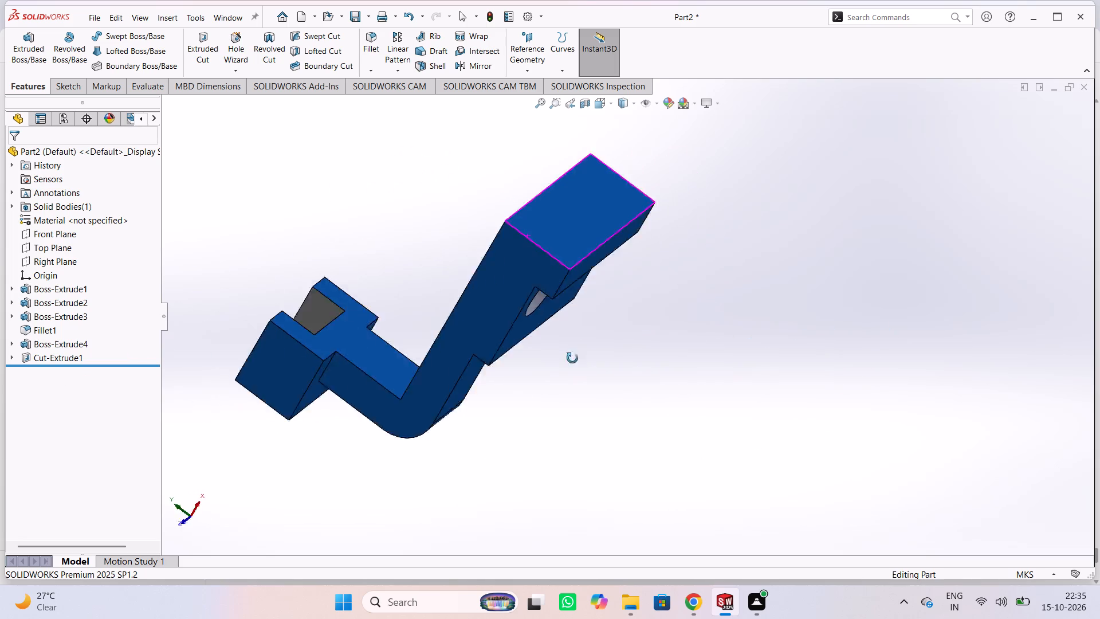
pyautogui.moveTo(572, 358); pyautogui.dragTo(530, 369, button='middle')
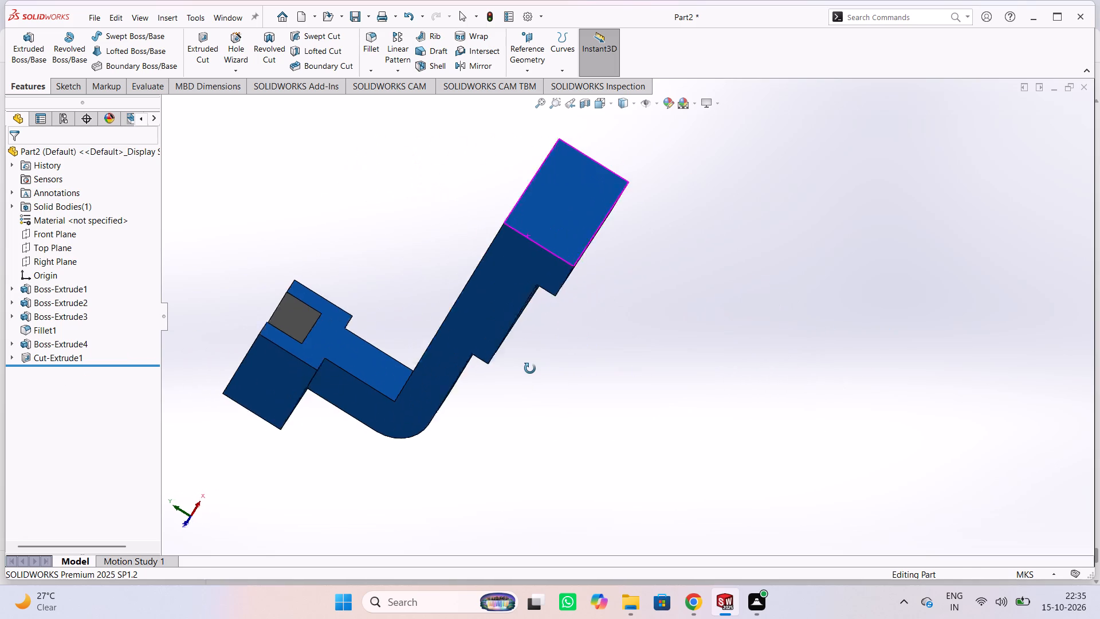
pyautogui.moveTo(530, 369); pyautogui.dragTo(664, 386, button='middle')
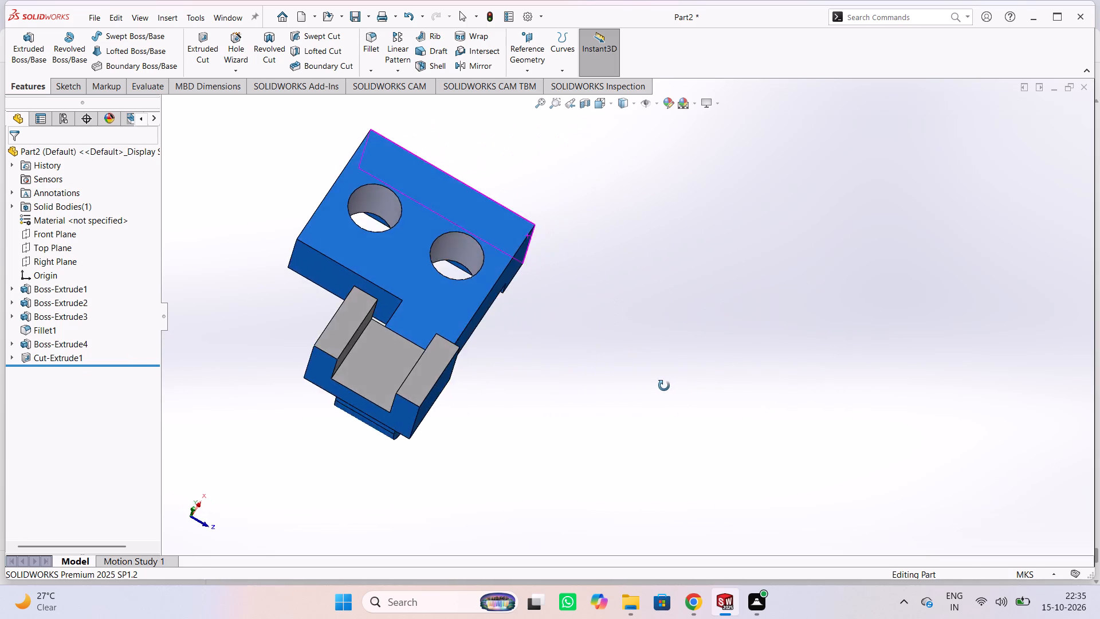
pyautogui.moveTo(664, 386); pyautogui.dragTo(655, 402, button='middle')
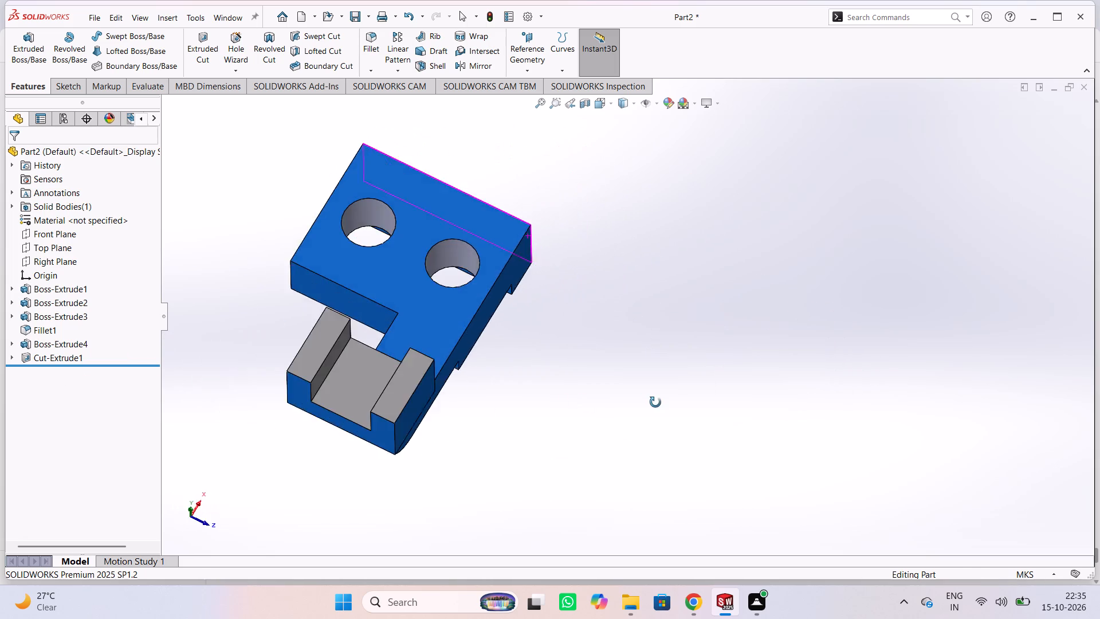
pyautogui.moveTo(655, 402); pyautogui.dragTo(567, 397, button='middle')
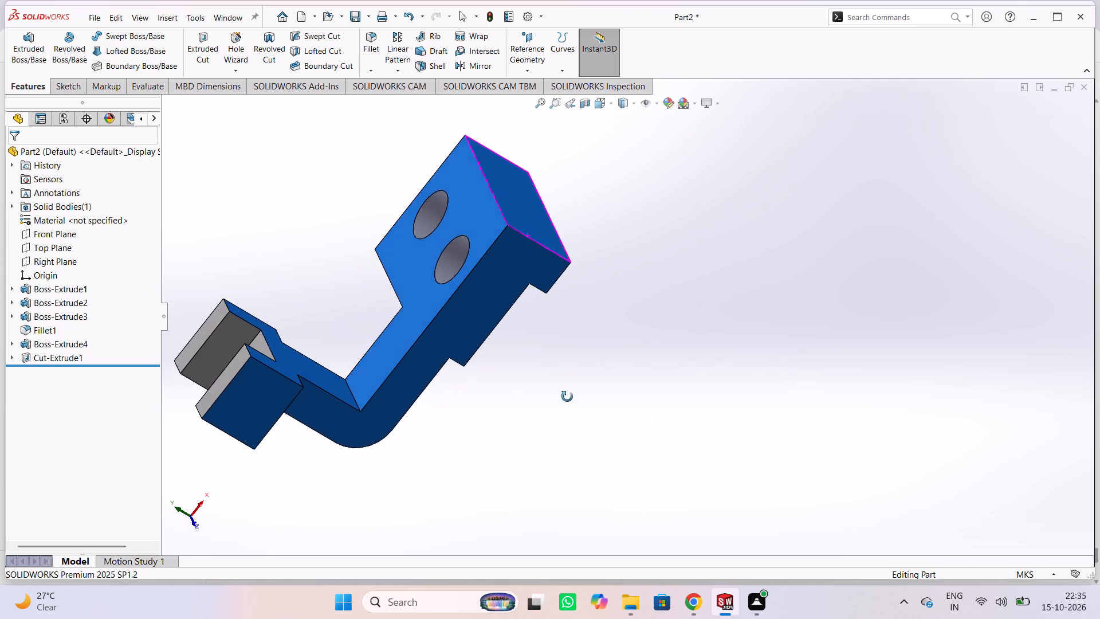
pyautogui.moveTo(567, 397); pyautogui.dragTo(344, 389, button='middle')
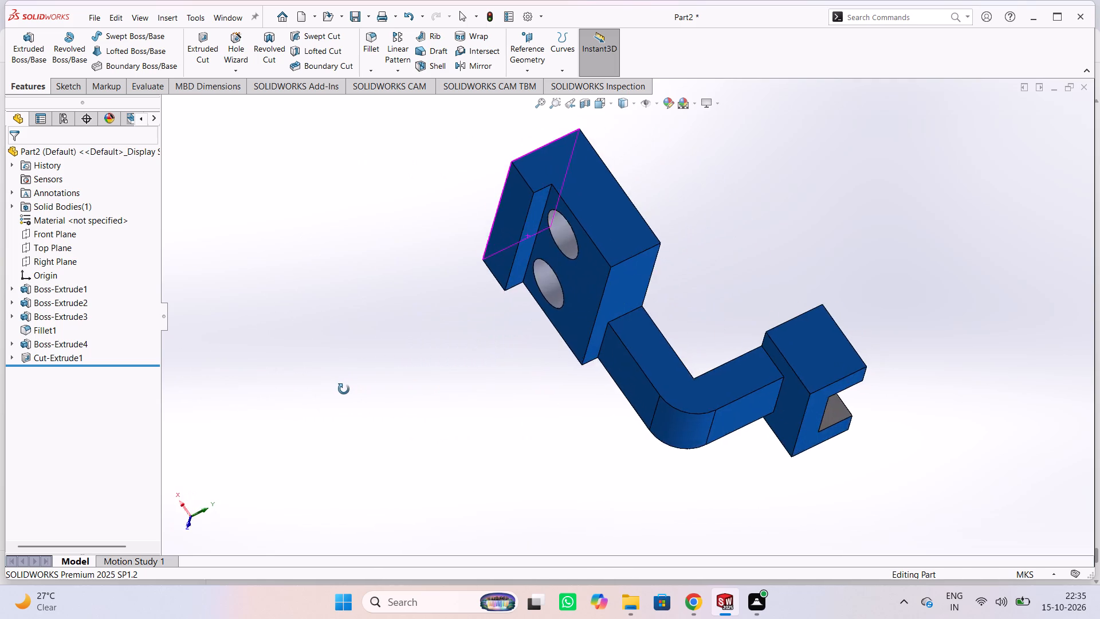
pyautogui.moveTo(344, 389); pyautogui.dragTo(432, 382, button='middle')
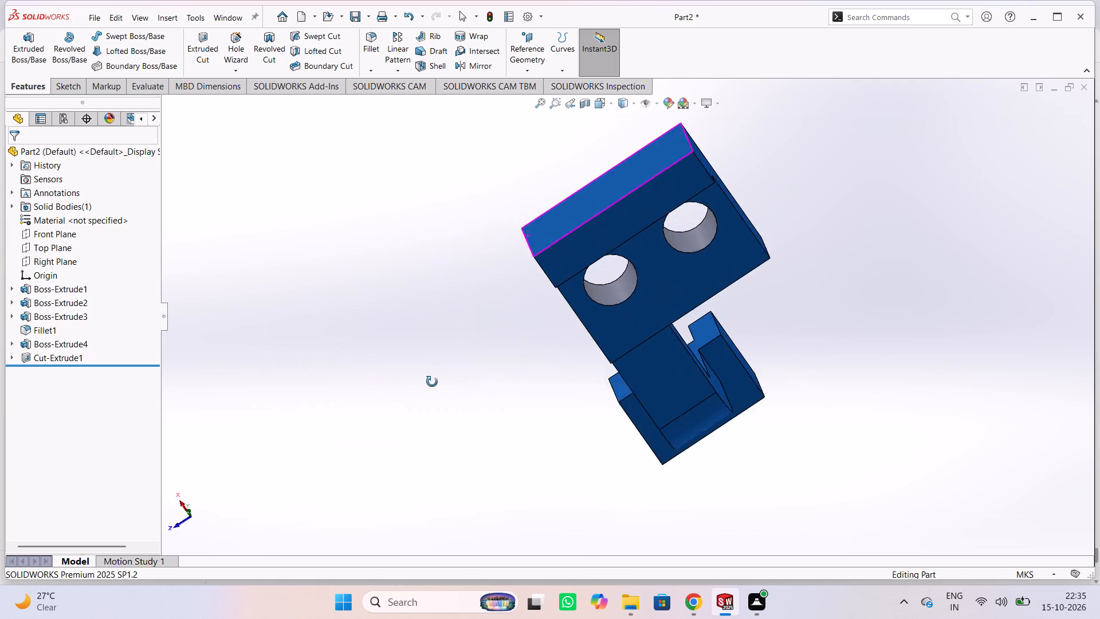
pyautogui.moveTo(432, 382); pyautogui.dragTo(731, 390, button='middle')
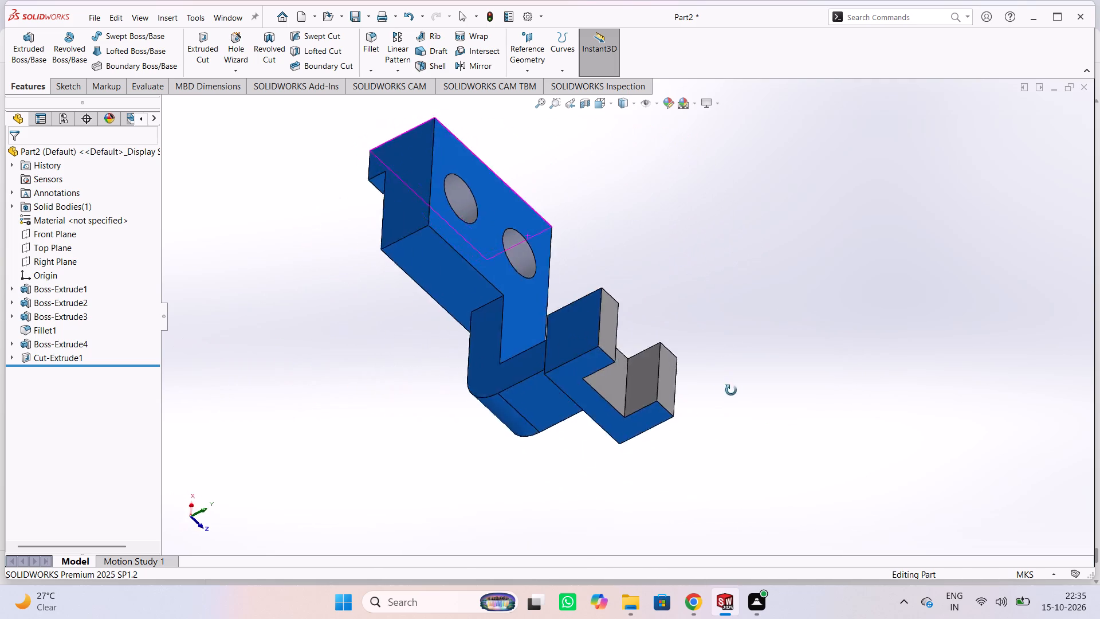
pyautogui.moveTo(731, 390); pyautogui.dragTo(289, 363, button='middle')
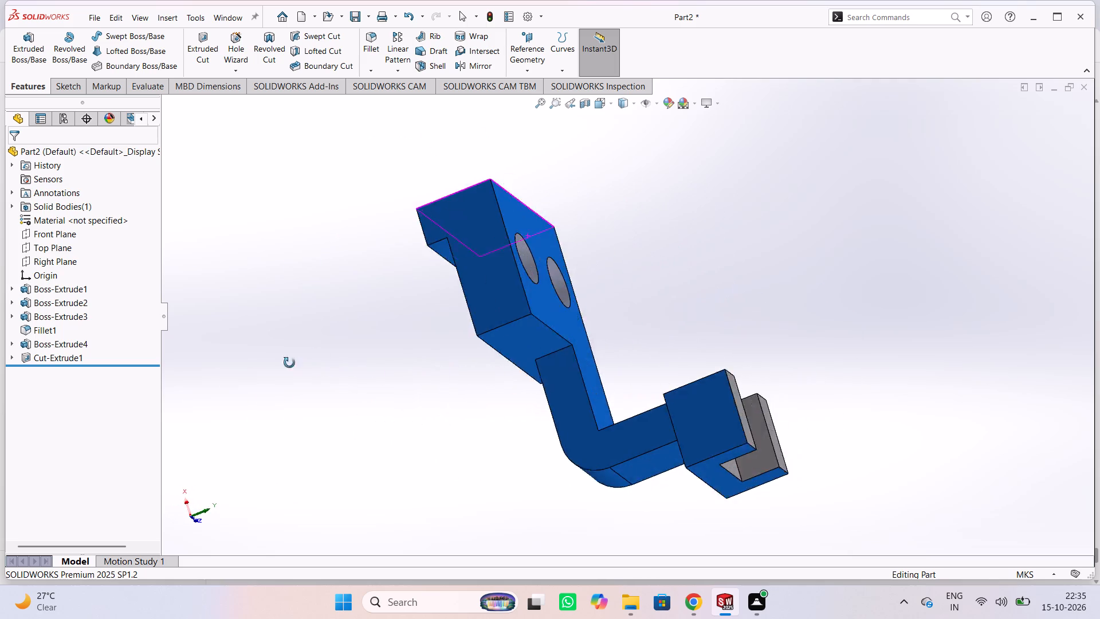
pyautogui.moveTo(289, 363); pyautogui.dragTo(686, 385, button='middle')
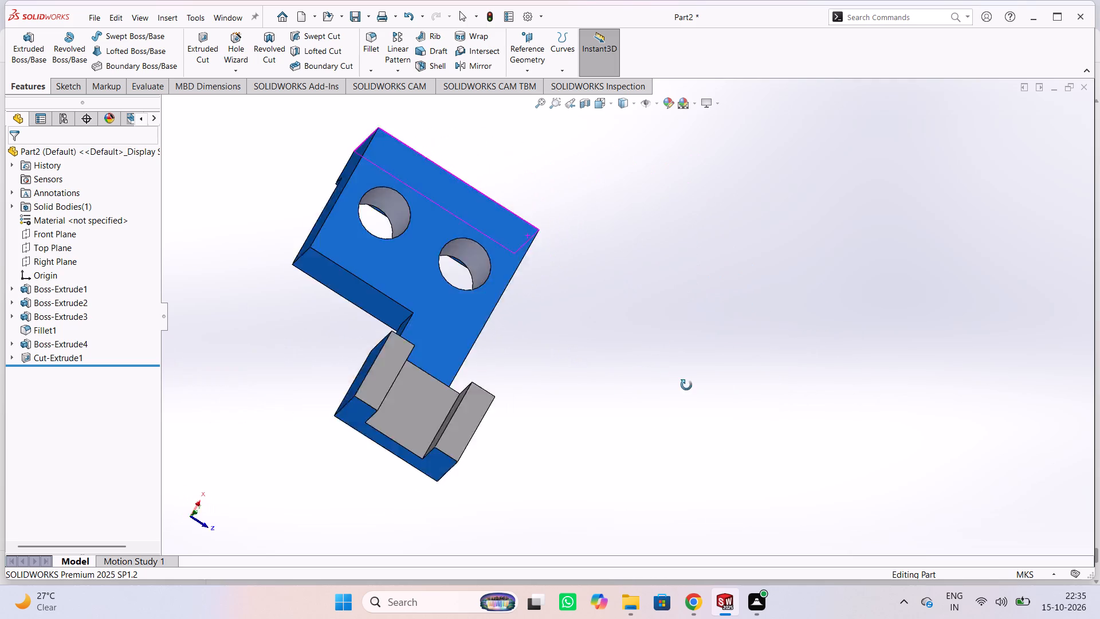
# Examine the finished bracket from all sides, covering the two-hole stepped block, filleted bend, underside and U-shaped head with its grey faces.
pyautogui.moveTo(686, 385); pyautogui.dragTo(932, 435, button='middle')
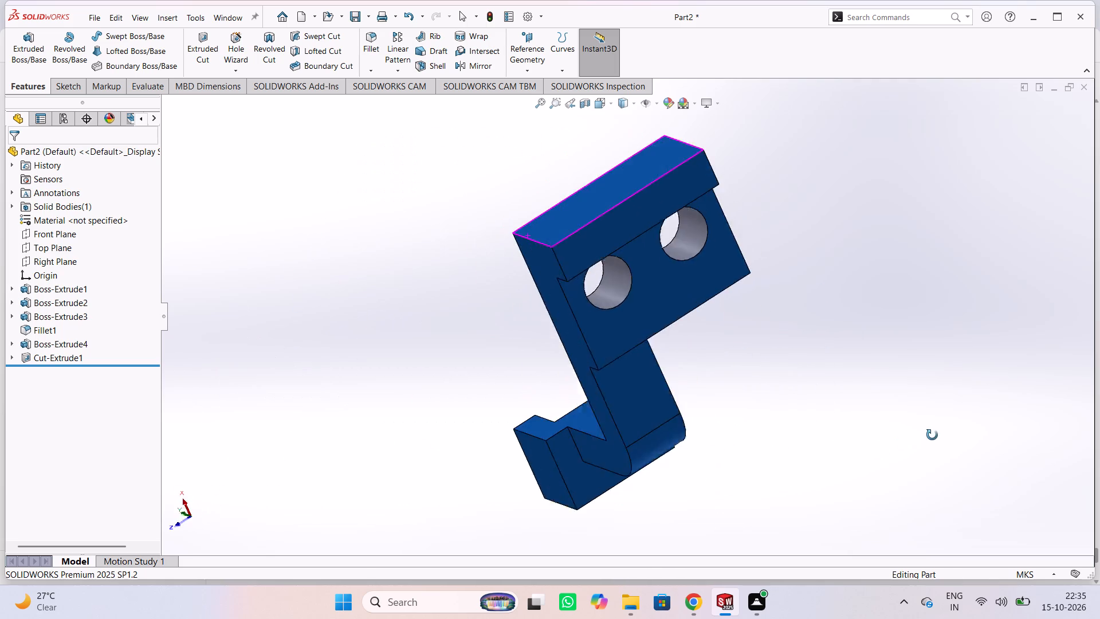
pyautogui.moveTo(932, 435); pyautogui.dragTo(999, 430, button='middle')
pyautogui.moveTo(1041, 417); pyautogui.dragTo(1038, 422, button='middle')
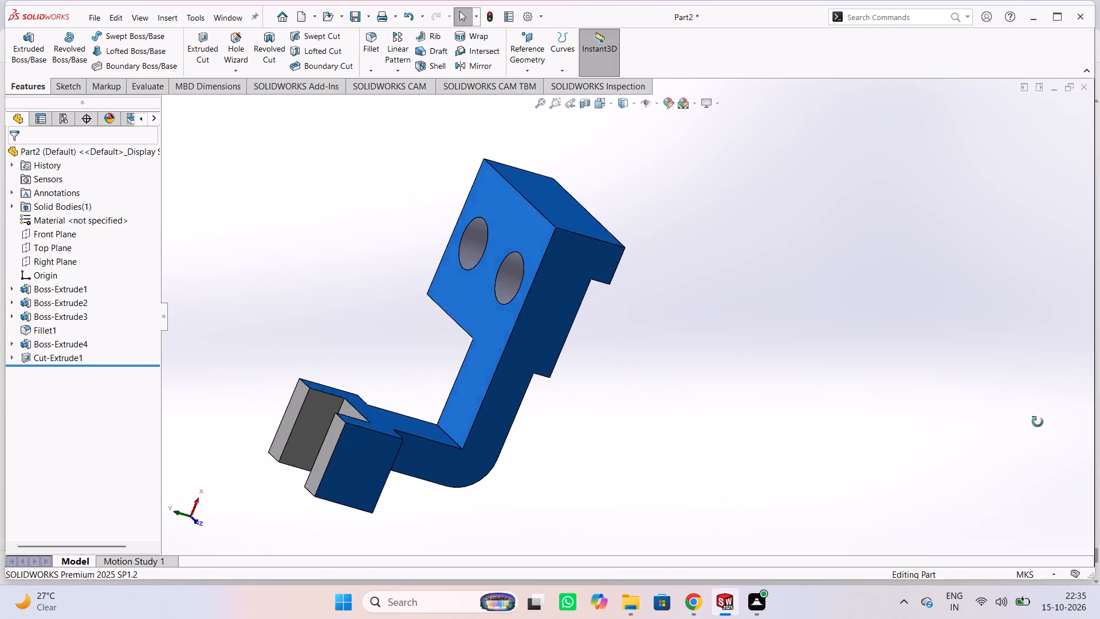
pyautogui.moveTo(1038, 422); pyautogui.dragTo(262, 492, button='middle')
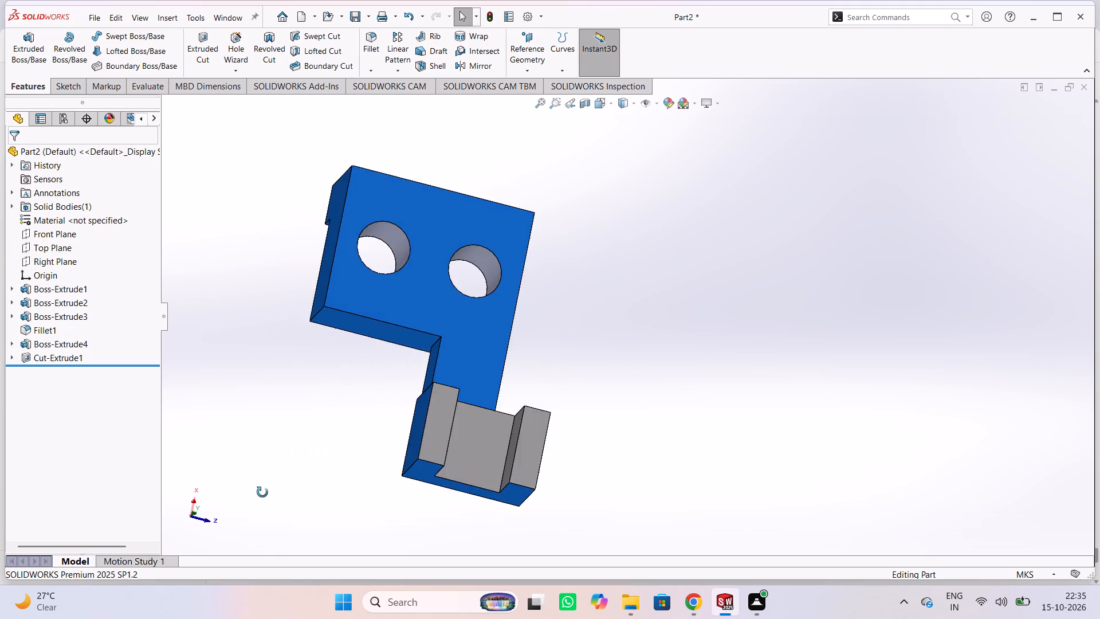
pyautogui.moveTo(262, 492); pyautogui.dragTo(489, 479, button='middle')
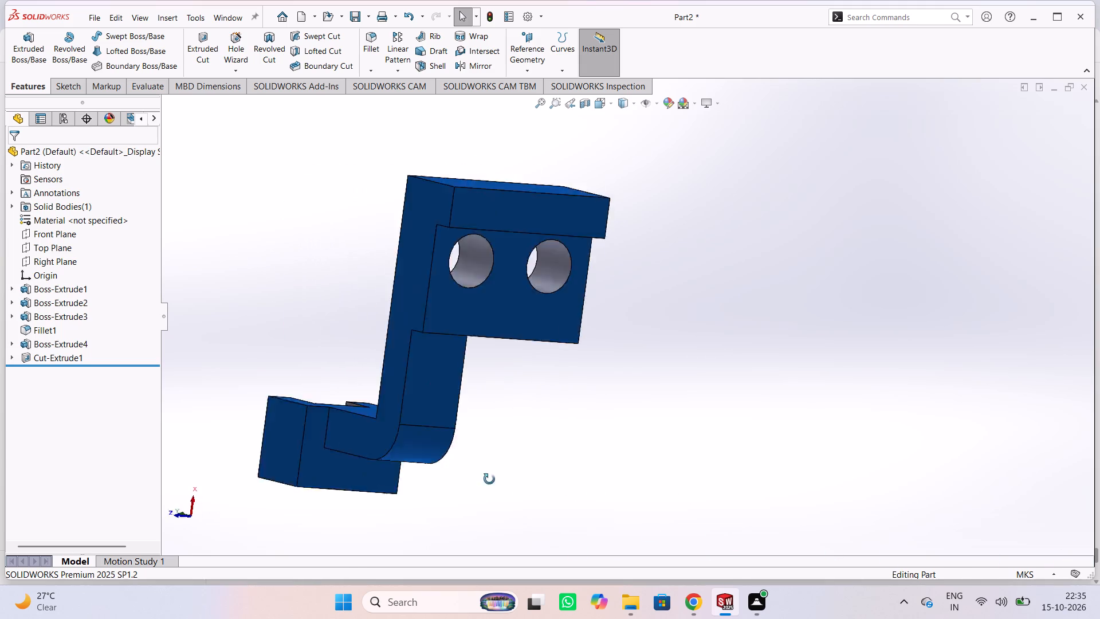
pyautogui.moveTo(489, 479); pyautogui.dragTo(895, 375, button='middle')
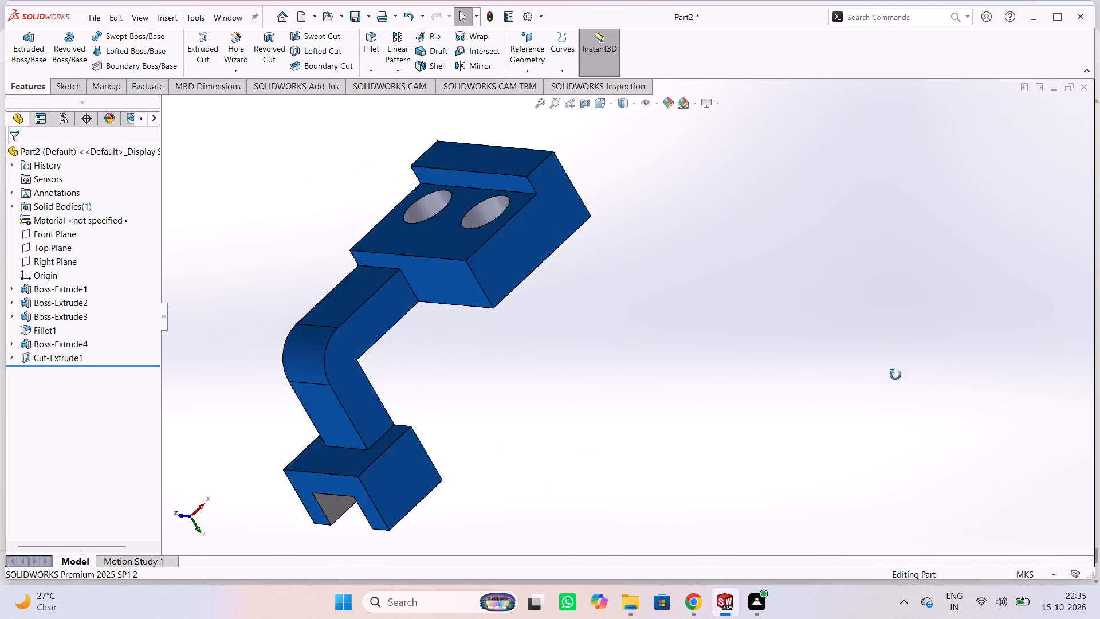
pyautogui.moveTo(895, 375); pyautogui.dragTo(447, 334, button='middle')
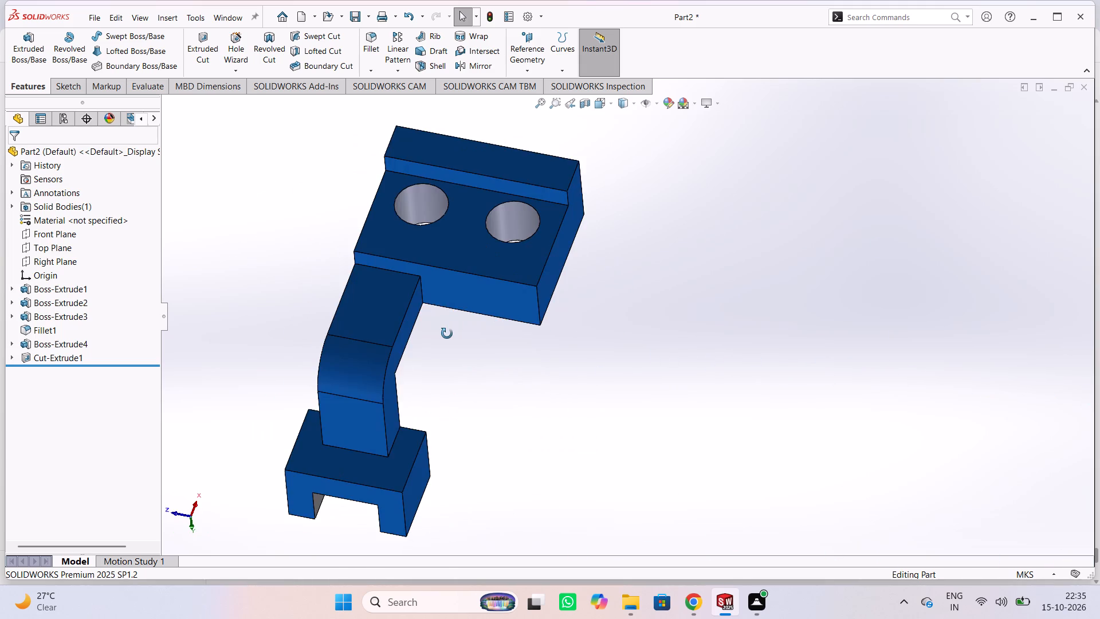
pyautogui.moveTo(447, 334); pyautogui.dragTo(1099, 344, button='middle')
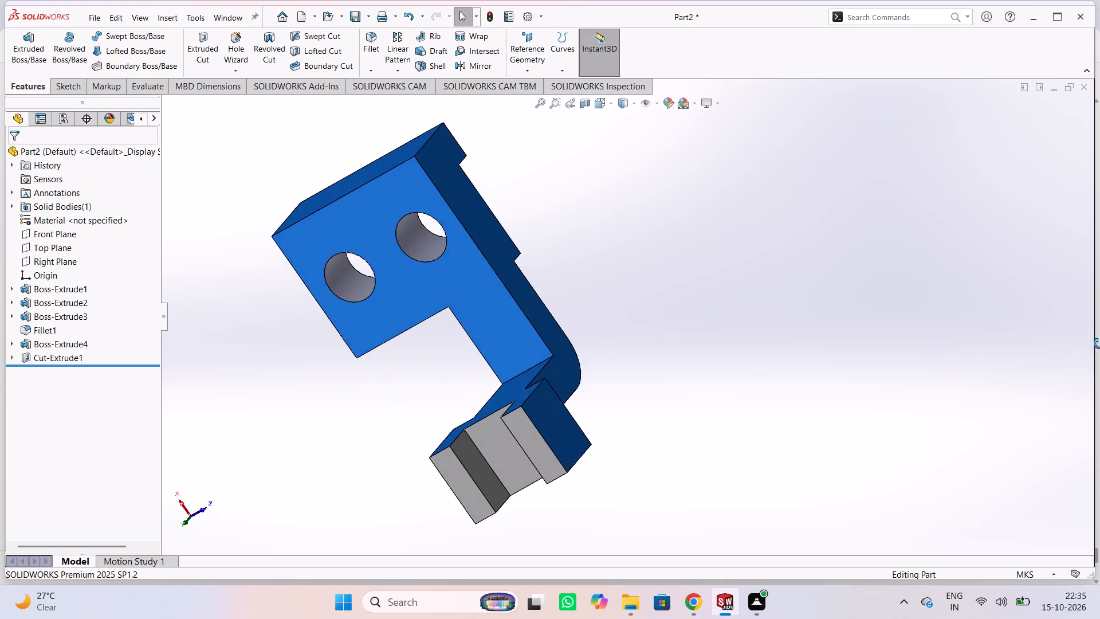
pyautogui.moveTo(1099, 344); pyautogui.dragTo(819, 453, button='middle')
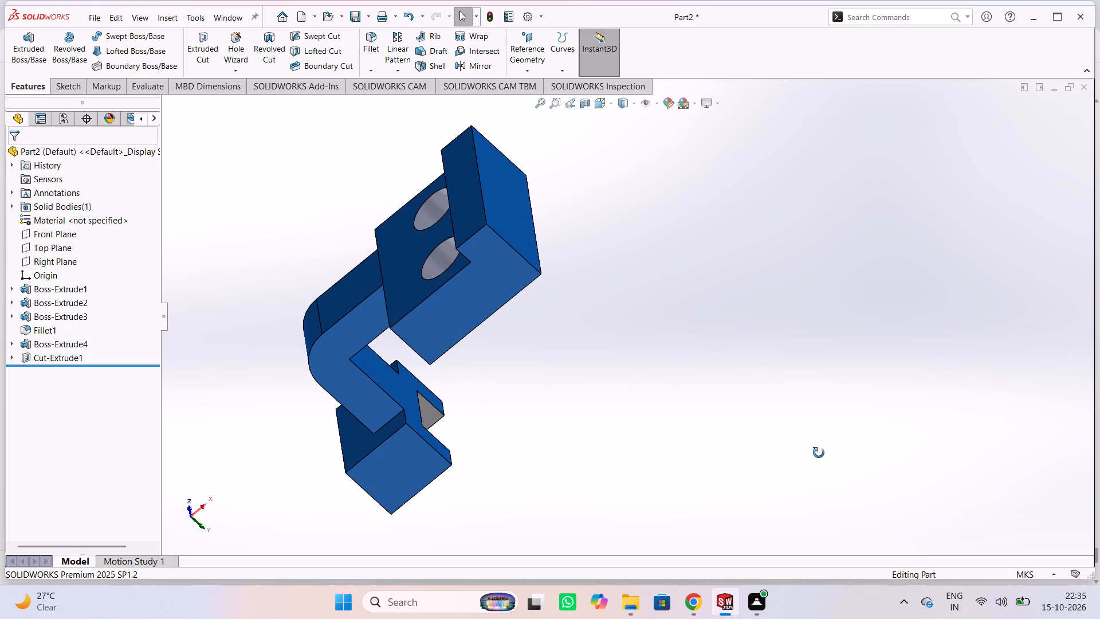
pyautogui.moveTo(819, 453); pyautogui.dragTo(819, 457, button='middle')
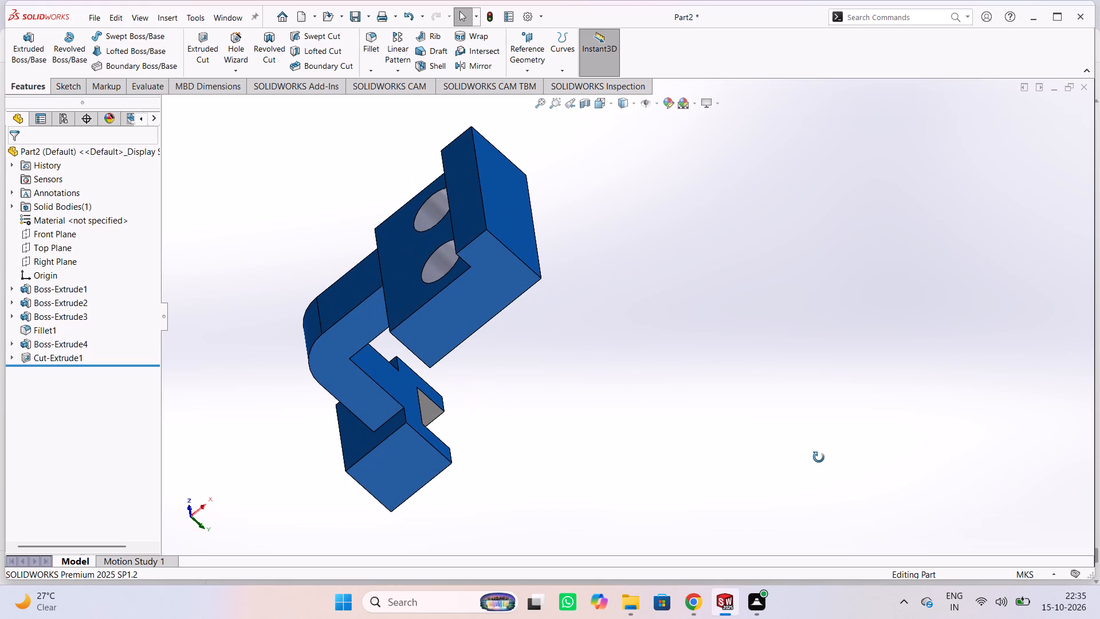
pyautogui.moveTo(819, 457); pyautogui.dragTo(745, 473, button='middle')
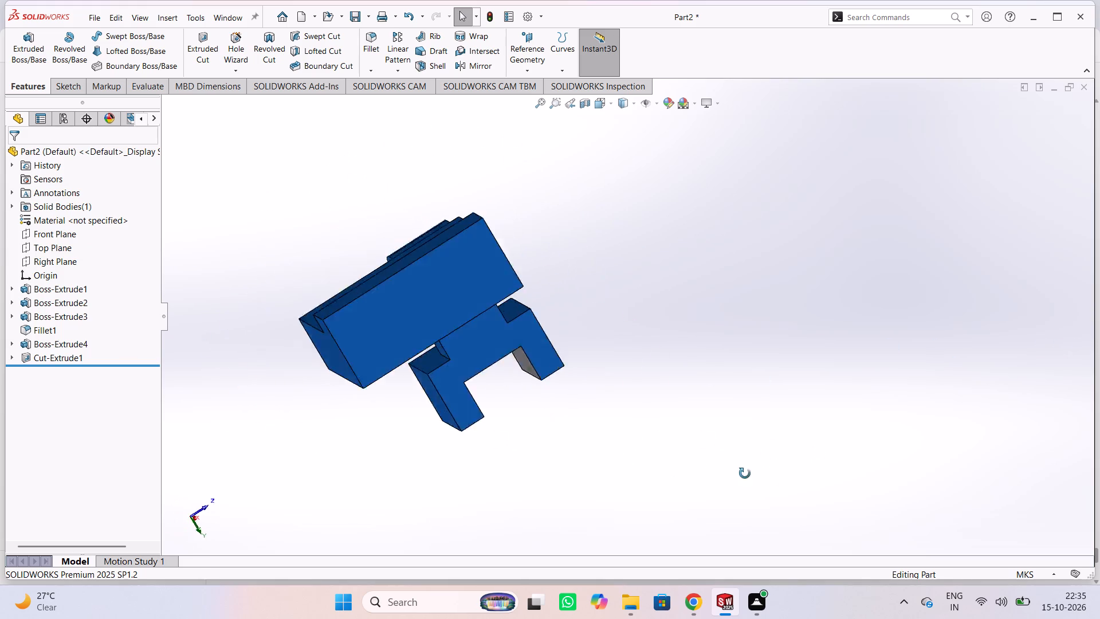
pyautogui.moveTo(745, 473); pyautogui.dragTo(859, 493, button='middle')
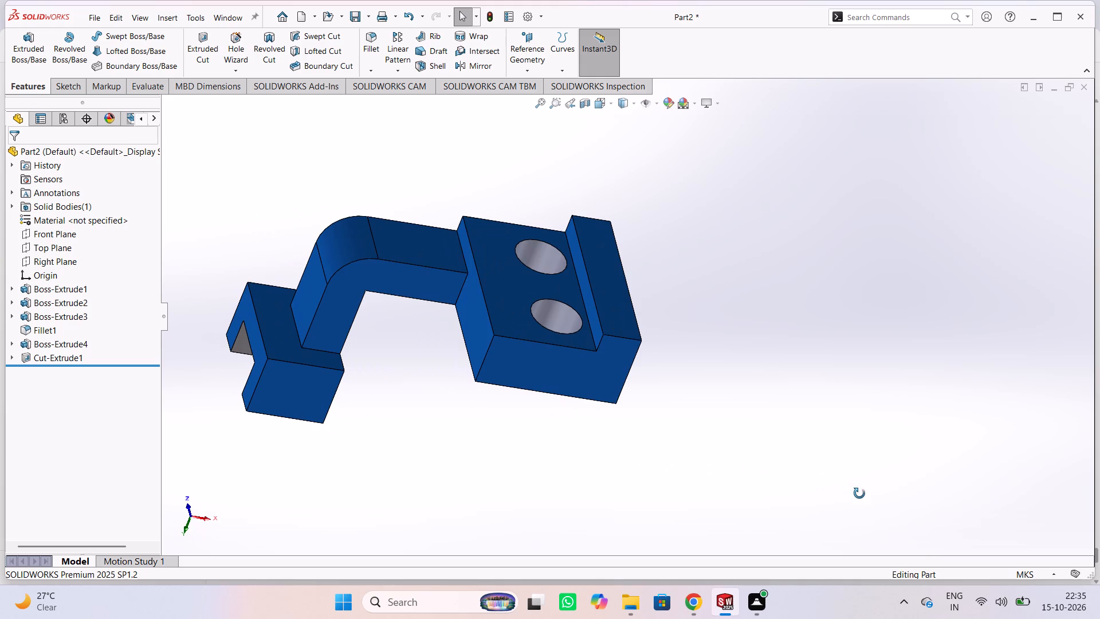
pyautogui.moveTo(859, 493); pyautogui.dragTo(997, 445, button='middle')
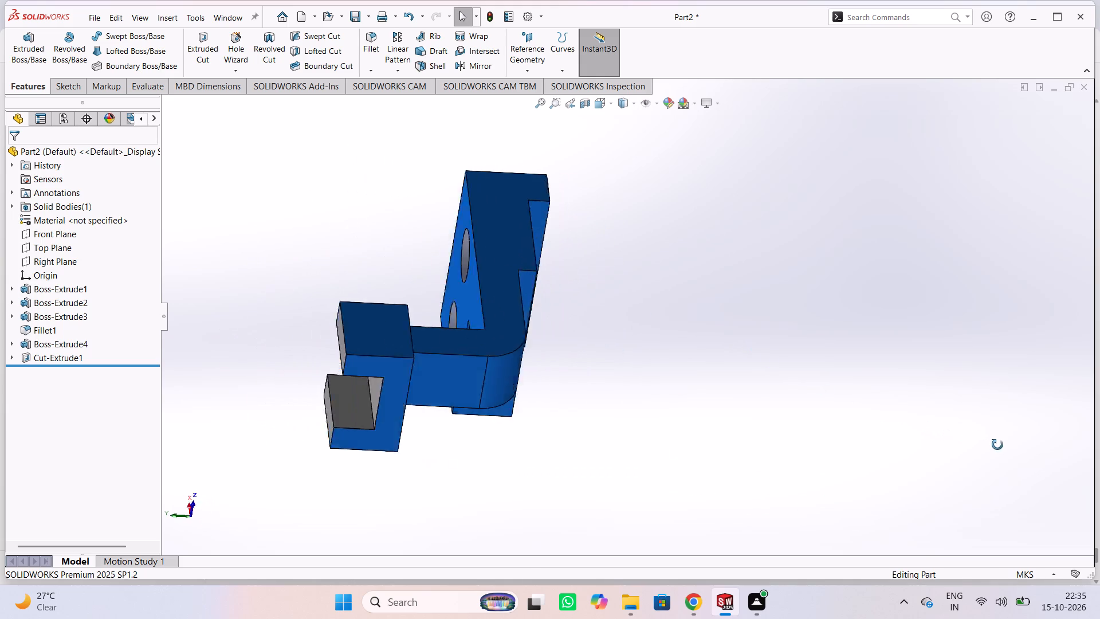
pyautogui.moveTo(997, 445); pyautogui.dragTo(516, 457, button='middle')
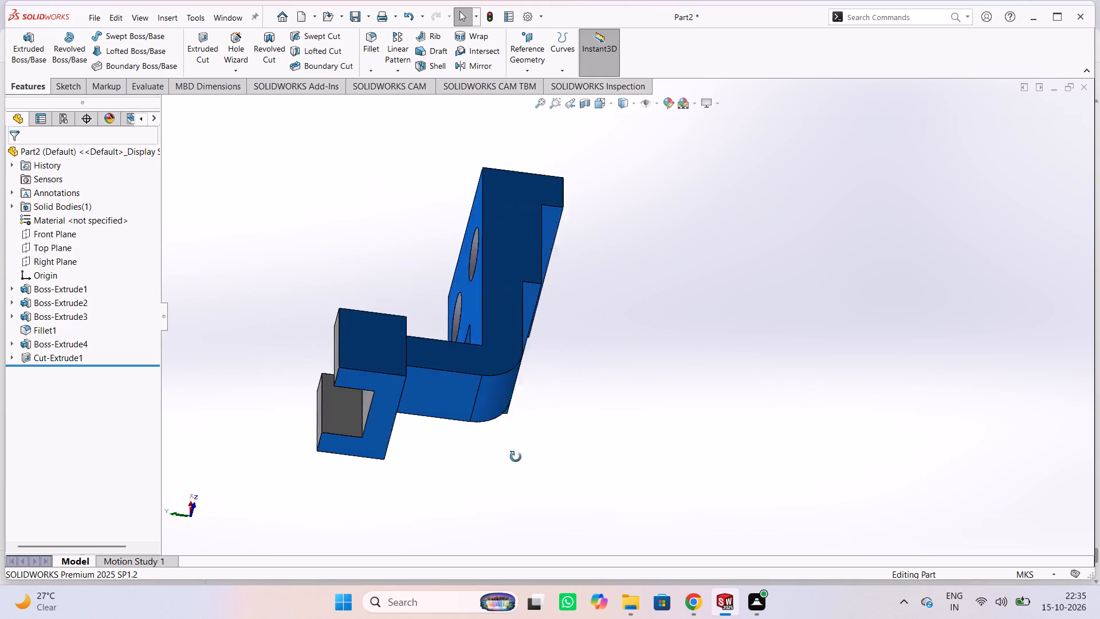
pyautogui.moveTo(516, 457); pyautogui.dragTo(509, 455, button='middle')
pyautogui.scroll(-1, 779, 405)
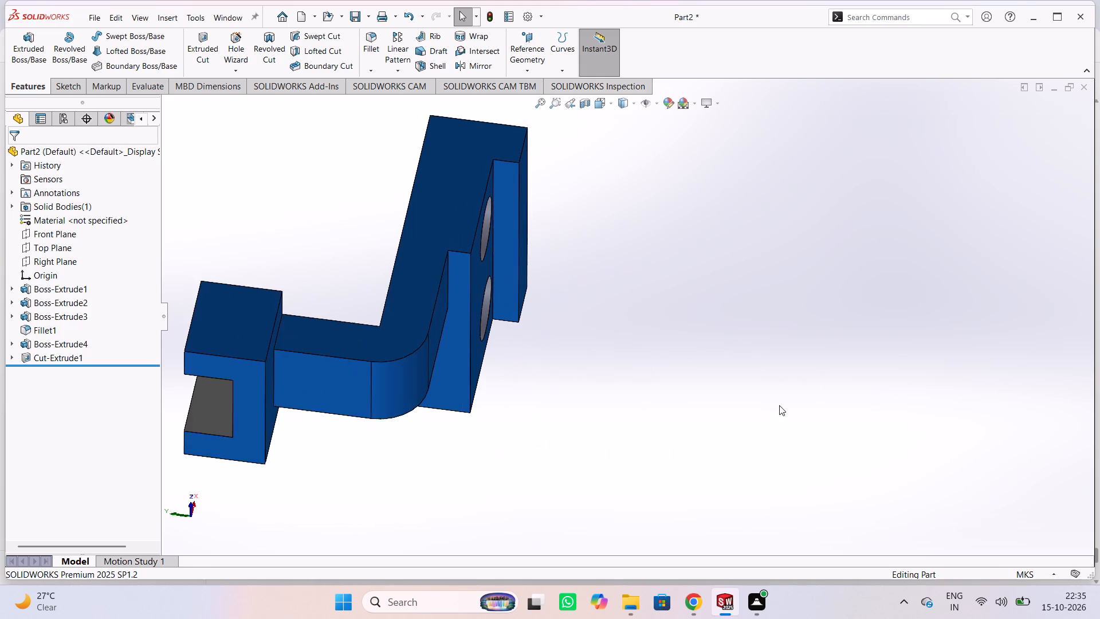
pyautogui.scroll(3, 779, 405)
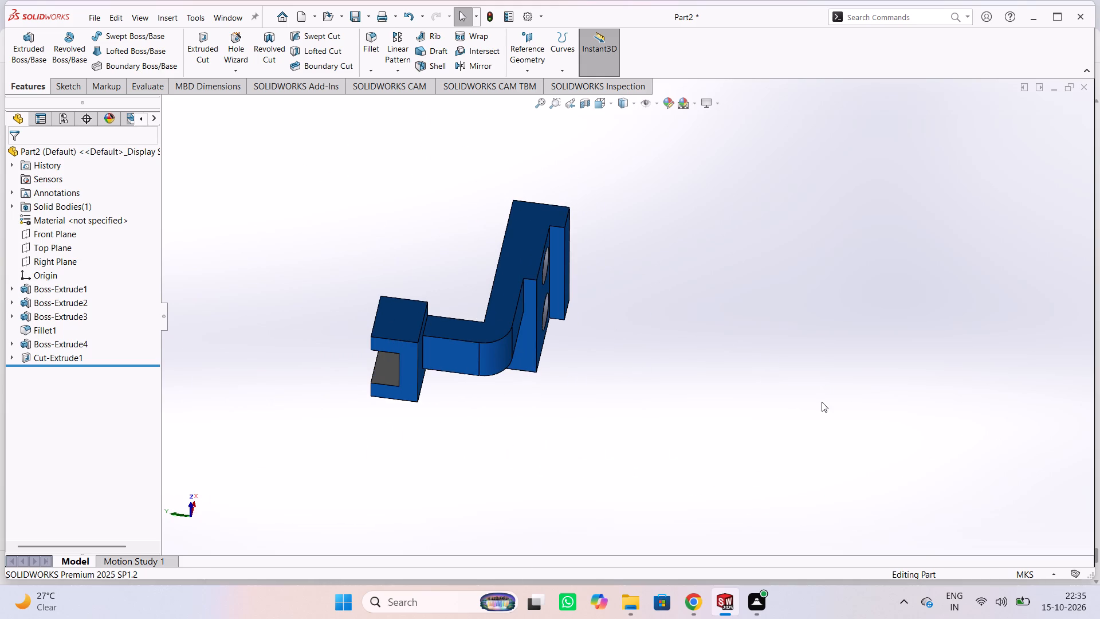
pyautogui.moveTo(729, 427); pyautogui.dragTo(642, 418, button='middle')
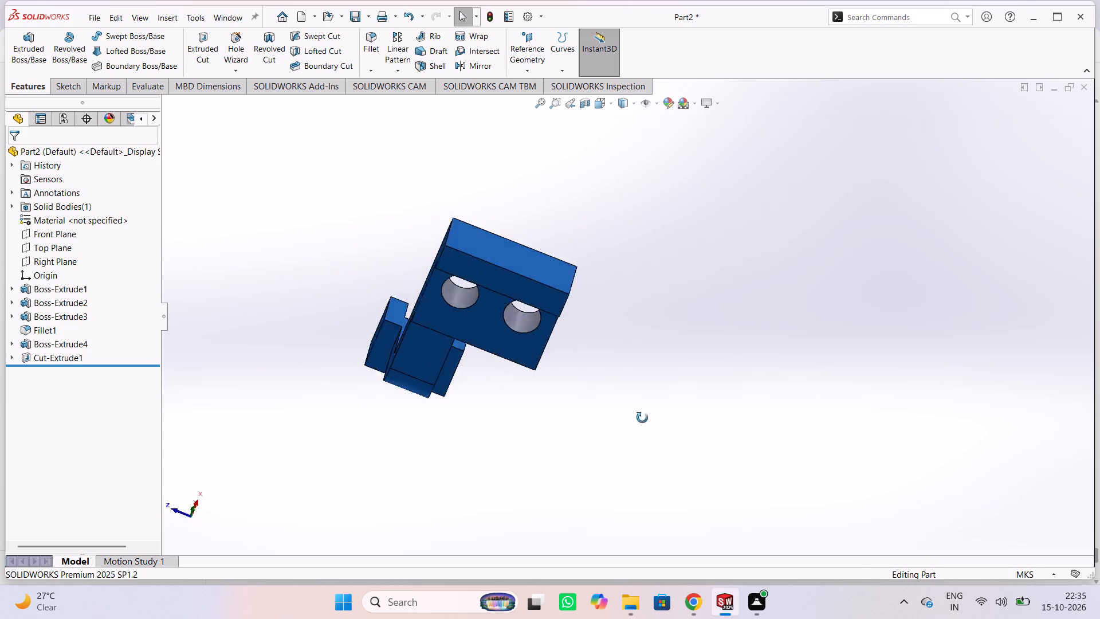
pyautogui.moveTo(642, 418); pyautogui.dragTo(854, 422, button='middle')
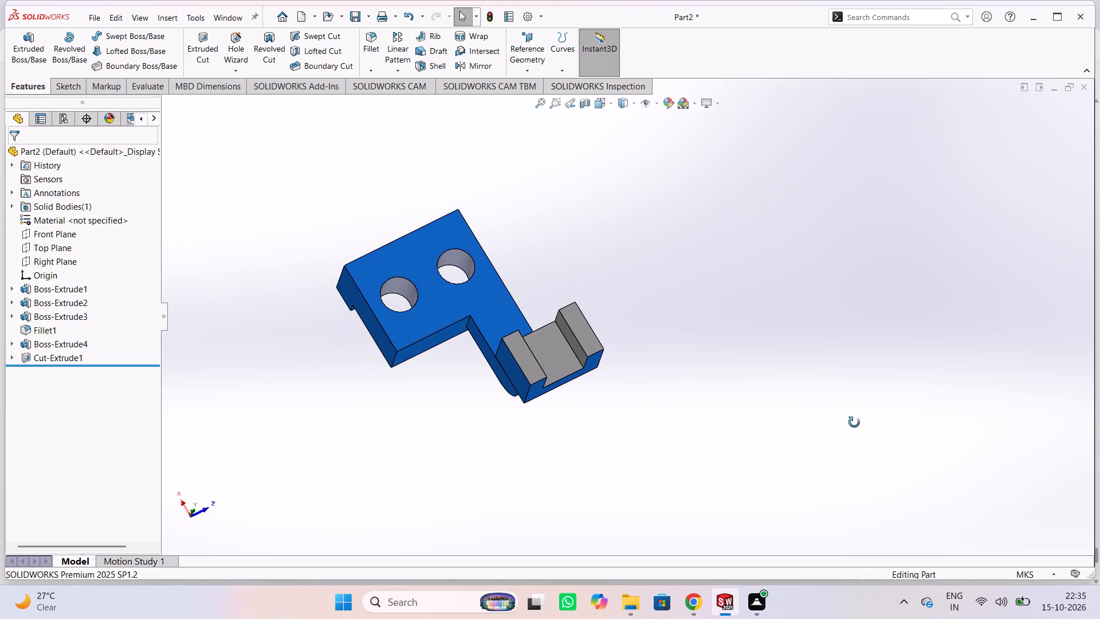
pyautogui.moveTo(854, 422); pyautogui.dragTo(851, 430, button='middle')
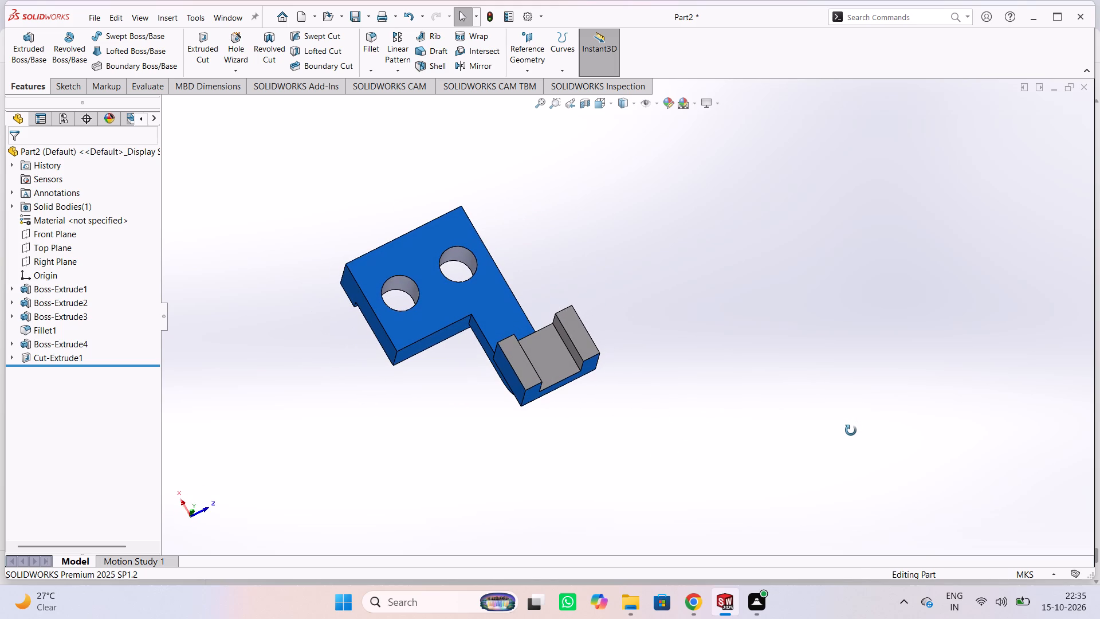
pyautogui.moveTo(851, 430); pyautogui.dragTo(967, 385, button='middle')
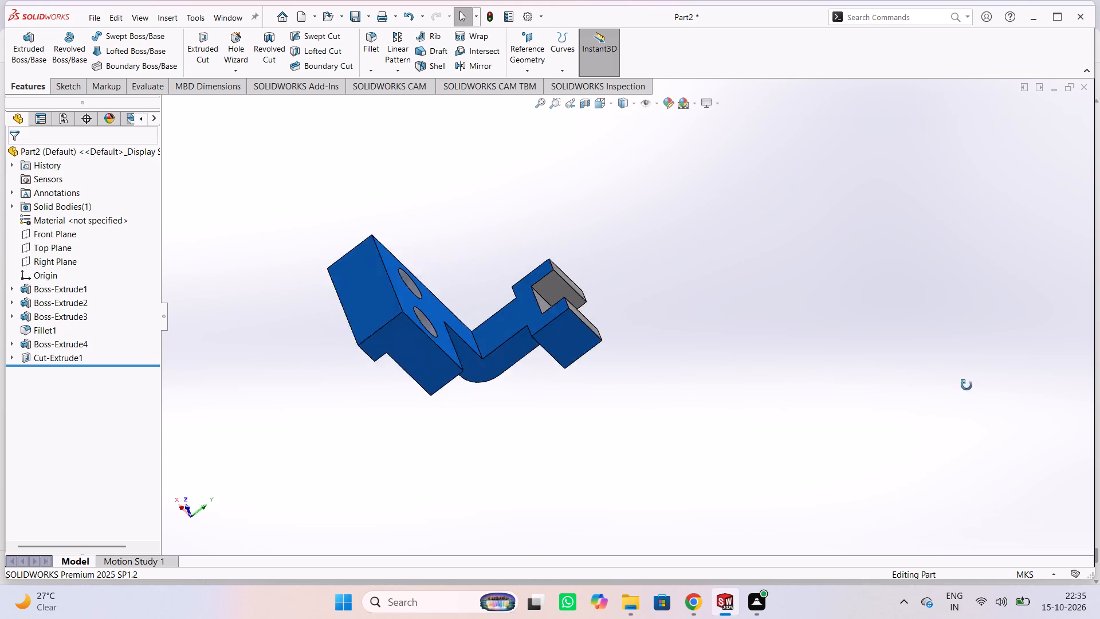
pyautogui.moveTo(967, 385); pyautogui.dragTo(642, 460, button='middle')
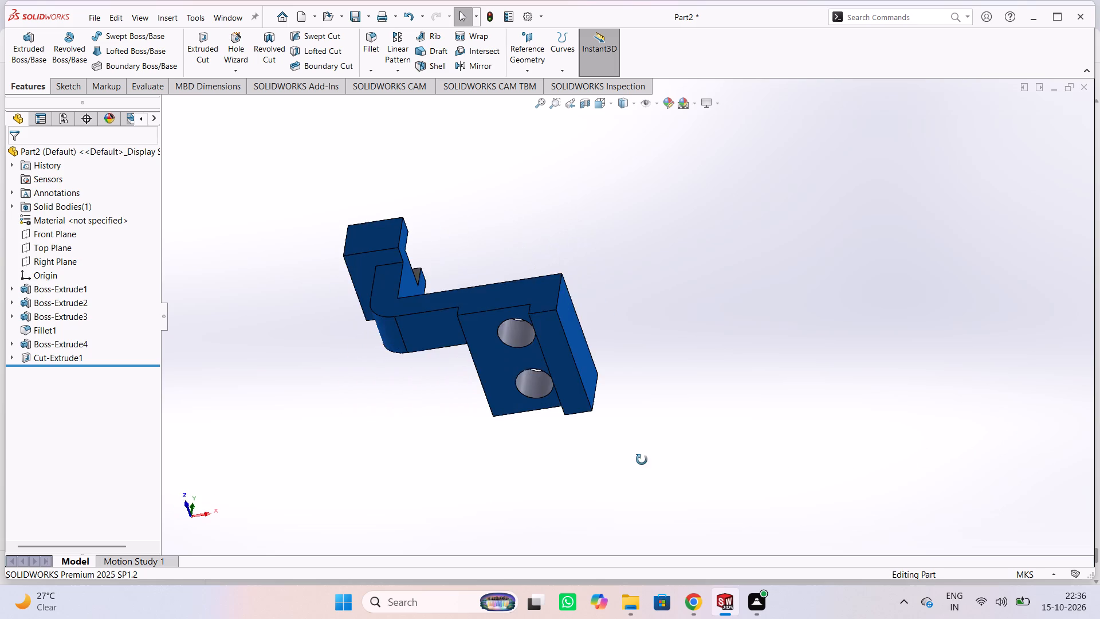
pyautogui.moveTo(642, 460); pyautogui.dragTo(767, 450, button='middle')
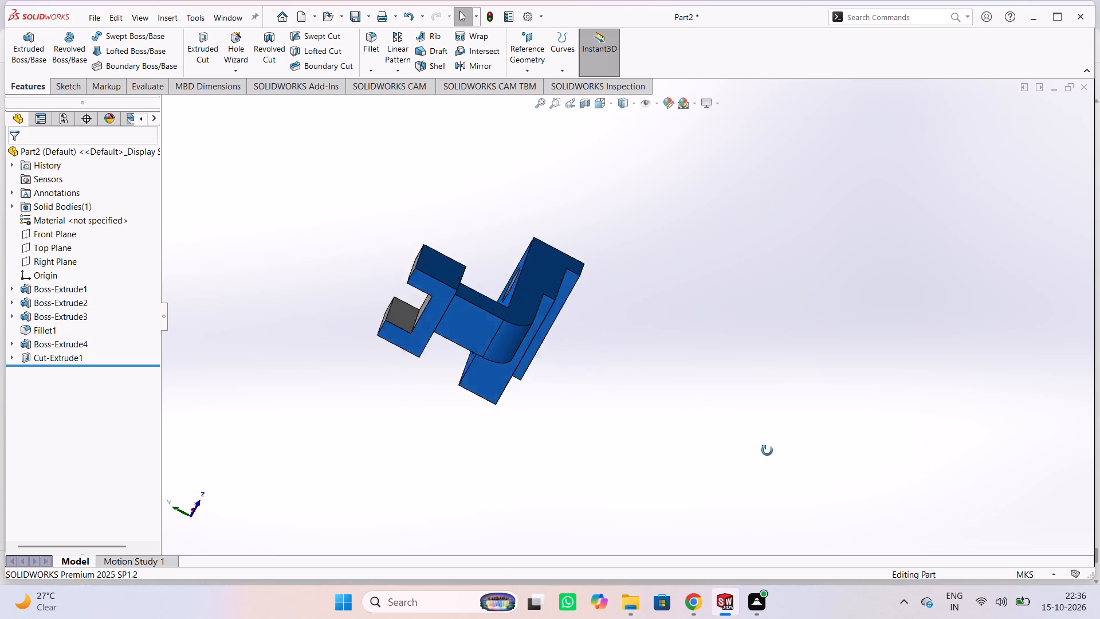
pyautogui.moveTo(767, 450); pyautogui.dragTo(795, 450, button='middle')
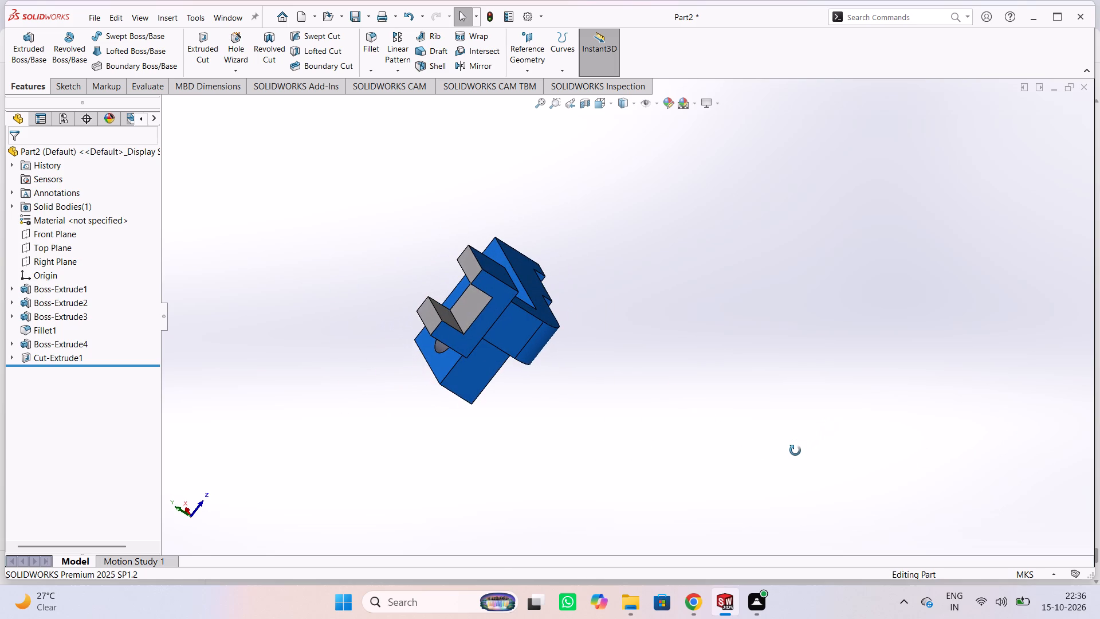
pyautogui.moveTo(795, 450); pyautogui.dragTo(811, 429, button='middle')
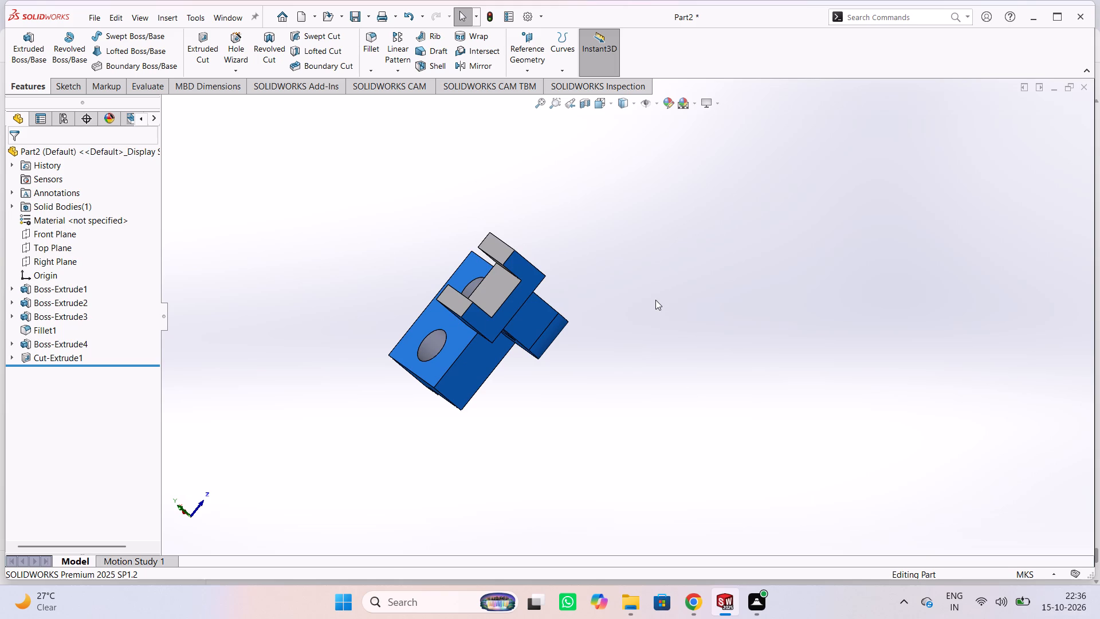
pyautogui.moveTo(655, 300); pyautogui.dragTo(447, 425, button='middle')
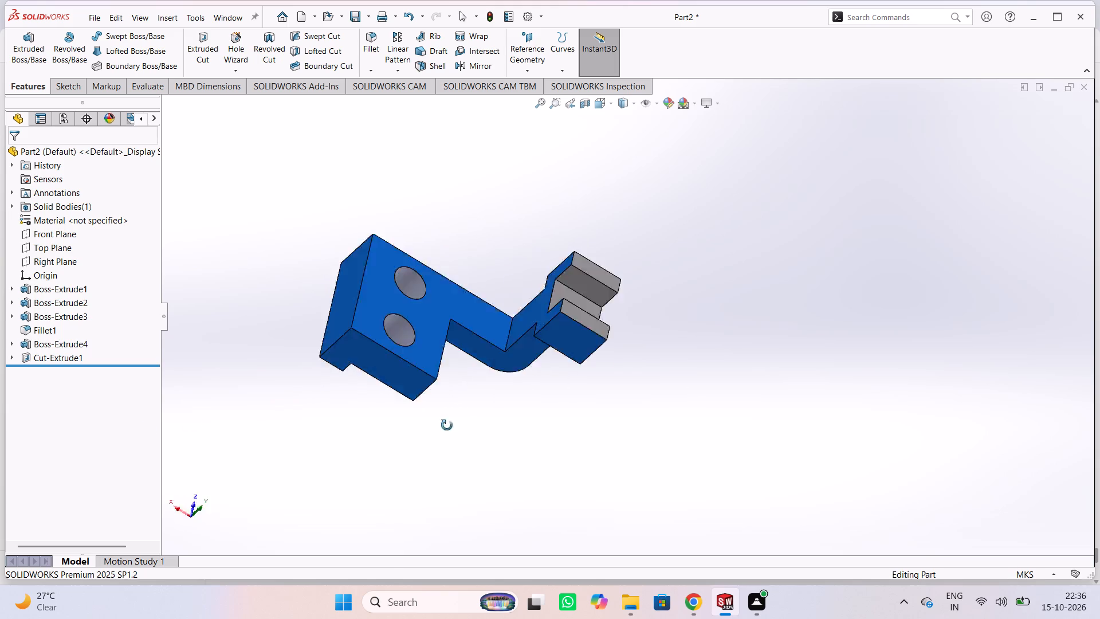
pyautogui.moveTo(447, 425); pyautogui.dragTo(563, 441, button='middle')
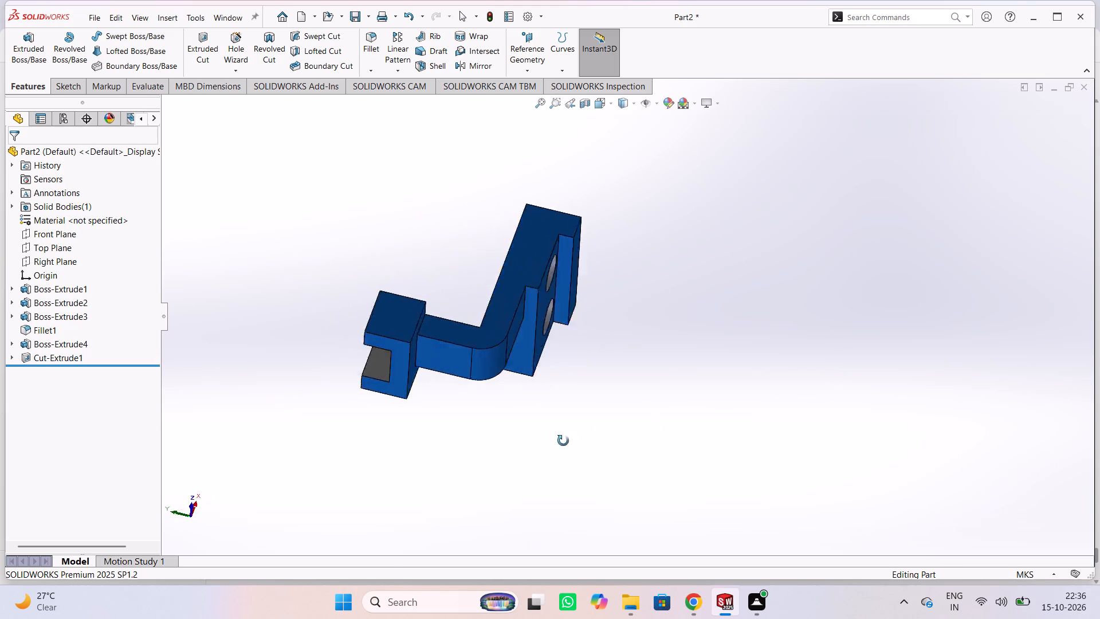
pyautogui.moveTo(563, 441); pyautogui.dragTo(451, 429, button='middle')
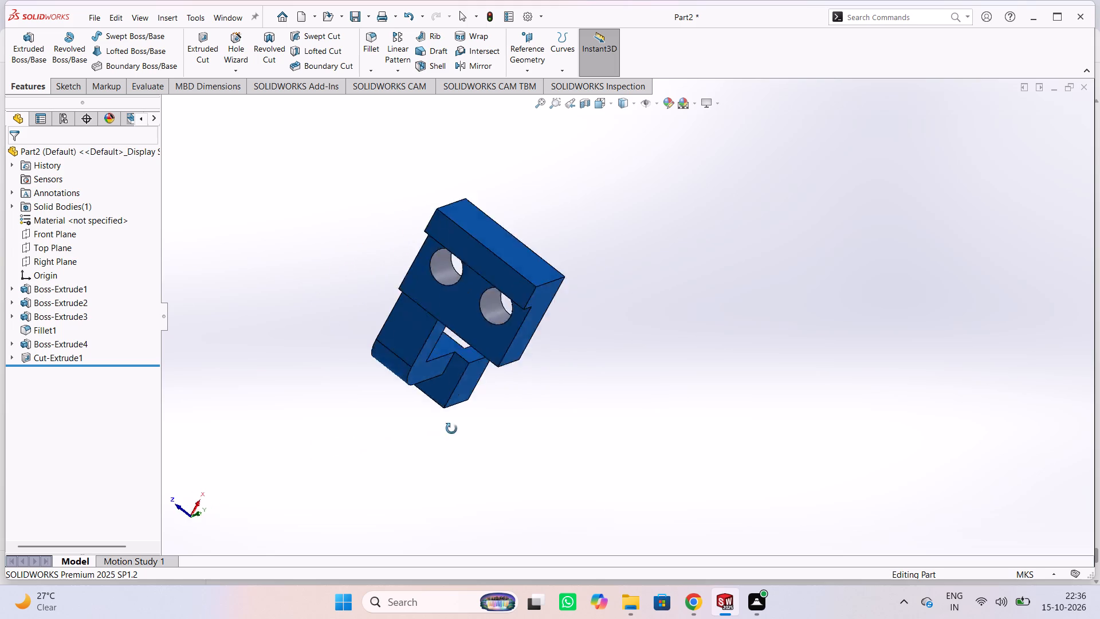
pyautogui.moveTo(451, 429); pyautogui.dragTo(536, 422, button='middle')
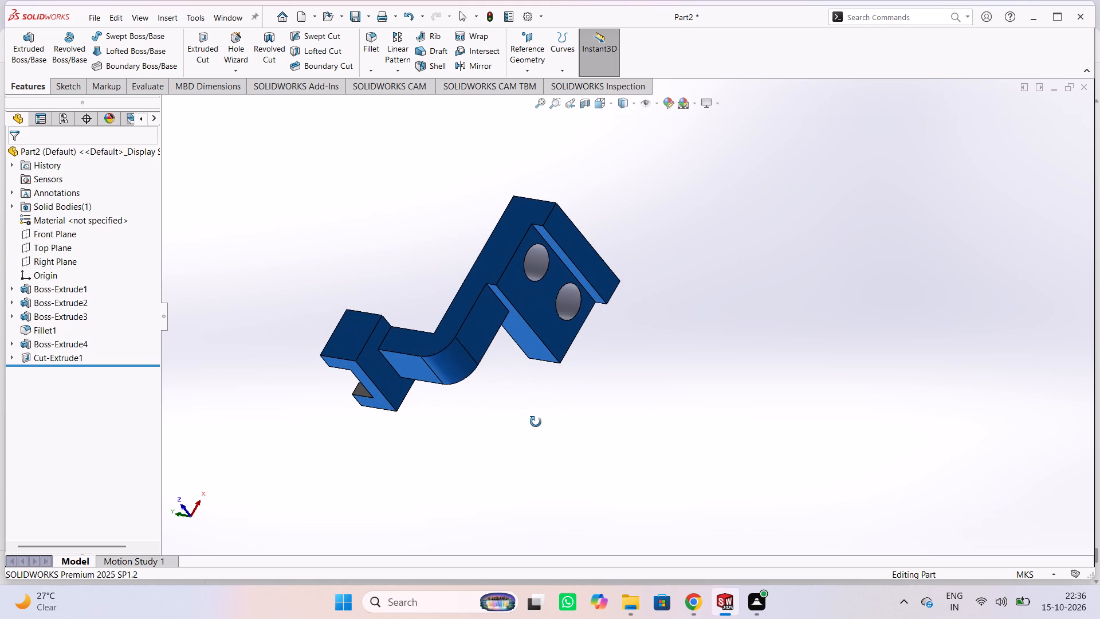
pyautogui.moveTo(536, 422); pyautogui.dragTo(660, 452, button='middle')
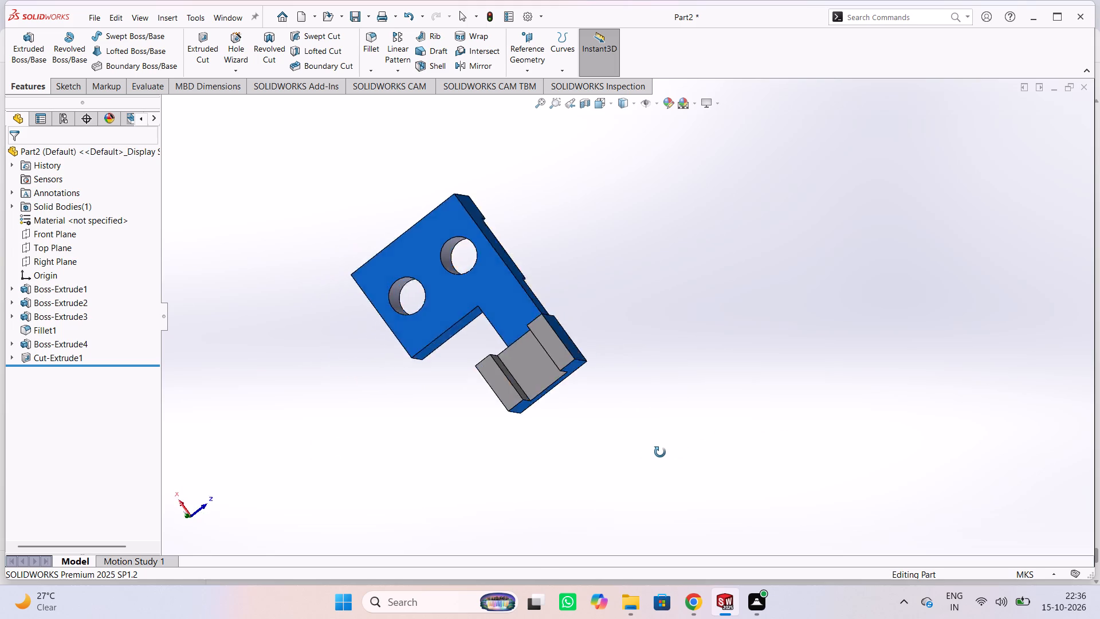
pyautogui.moveTo(660, 452); pyautogui.dragTo(889, 445, button='middle')
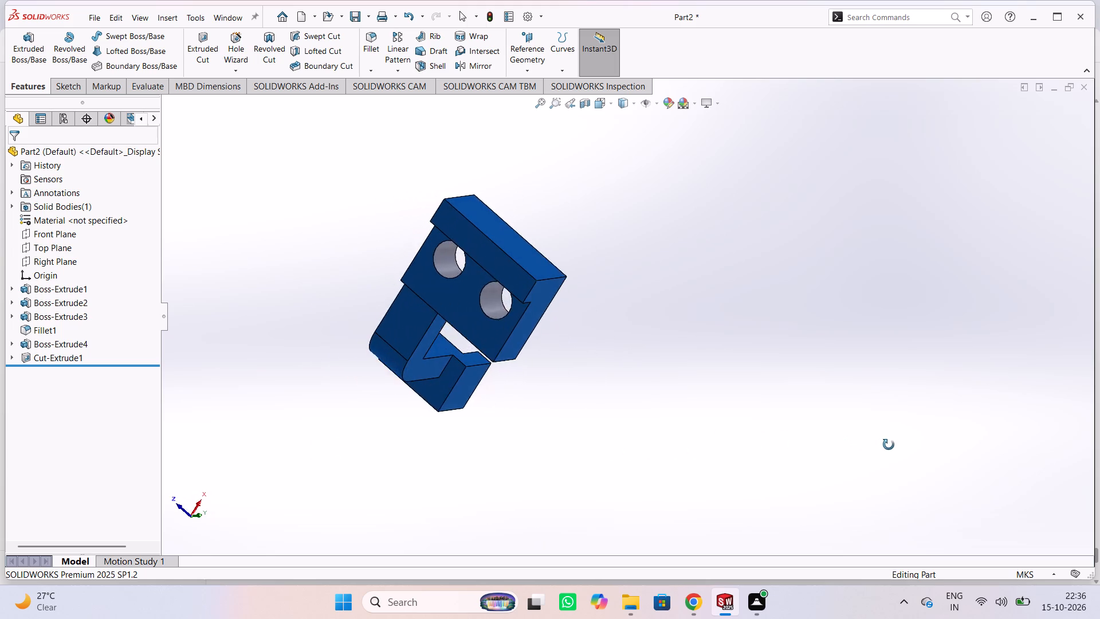
pyautogui.moveTo(889, 445); pyautogui.dragTo(1055, 446, button='middle')
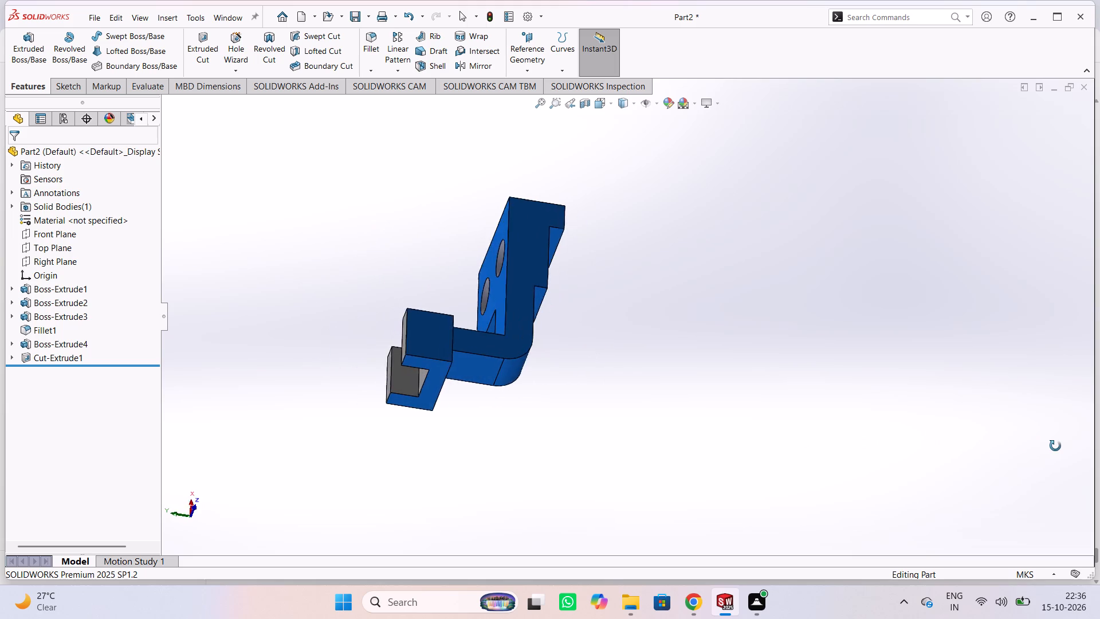
pyautogui.moveTo(1055, 446); pyautogui.dragTo(948, 463, button='middle')
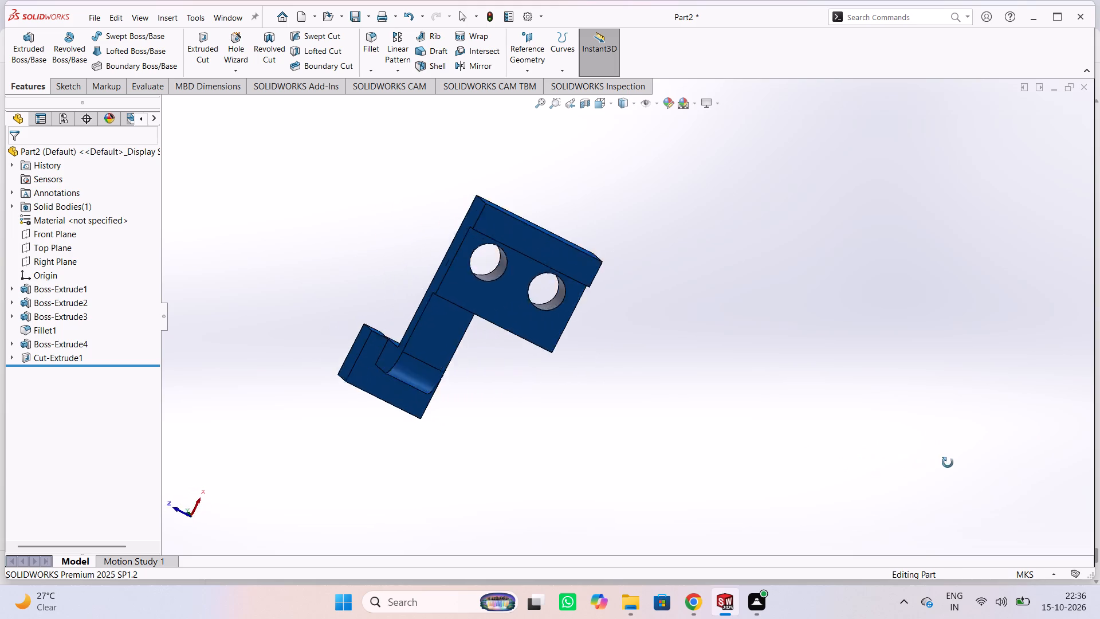
pyautogui.moveTo(948, 463); pyautogui.dragTo(852, 441, button='middle')
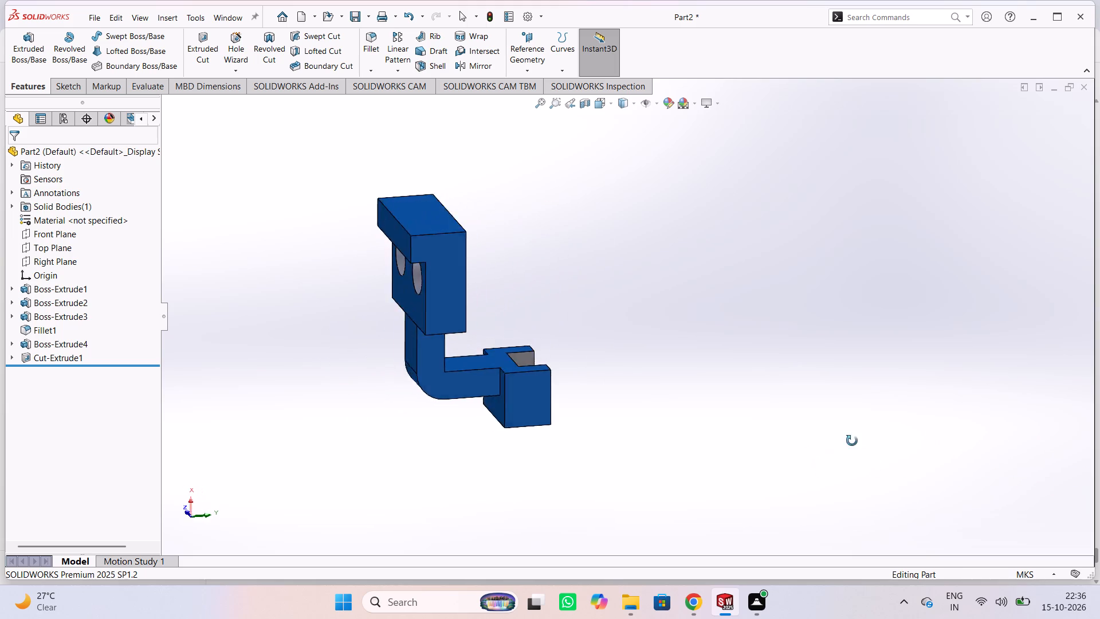
pyautogui.moveTo(852, 441); pyautogui.dragTo(786, 436, button='middle')
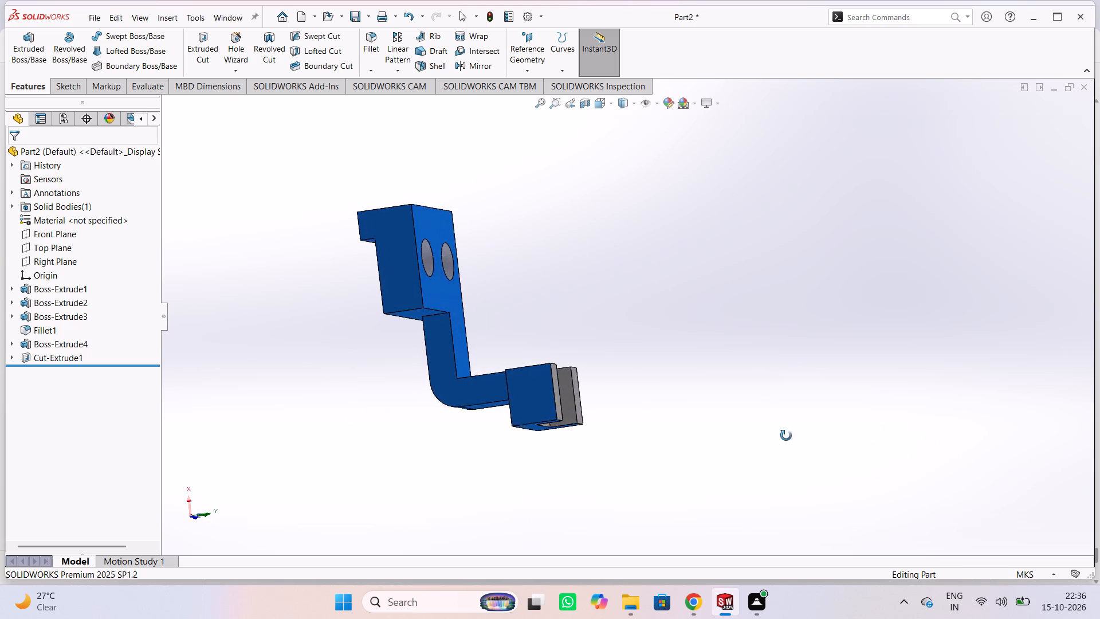
pyautogui.moveTo(786, 436); pyautogui.dragTo(1023, 469, button='middle')
pyautogui.middleClick(1023, 469)
pyautogui.moveTo(1022, 473); pyautogui.dragTo(1008, 477, button='middle')
pyautogui.moveTo(987, 478); pyautogui.dragTo(894, 478, button='middle')
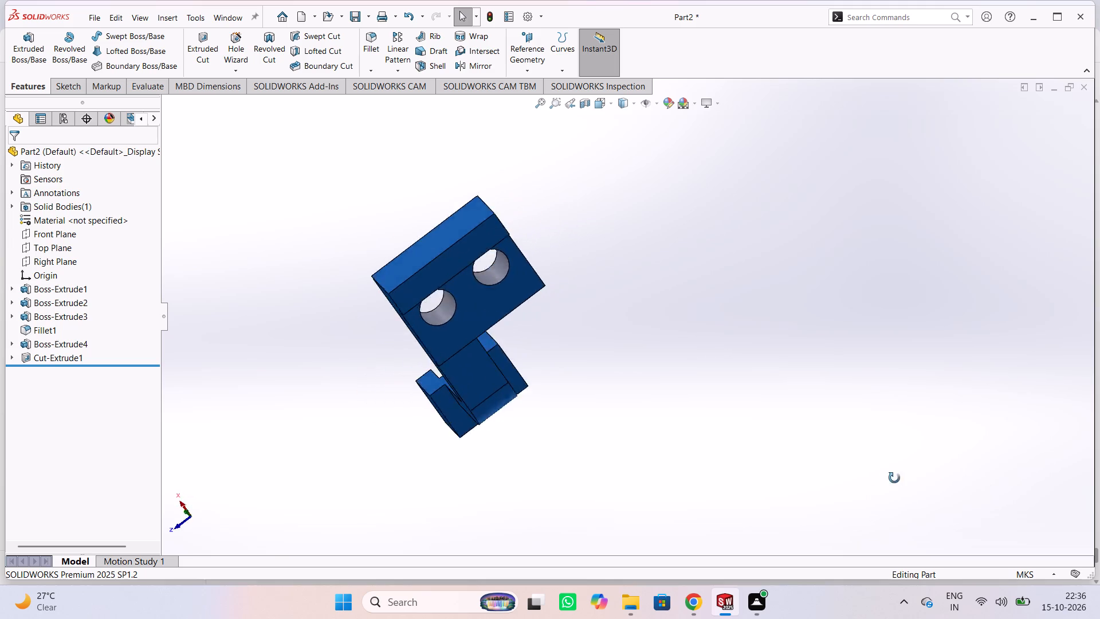
pyautogui.moveTo(894, 478); pyautogui.dragTo(1023, 484, button='middle')
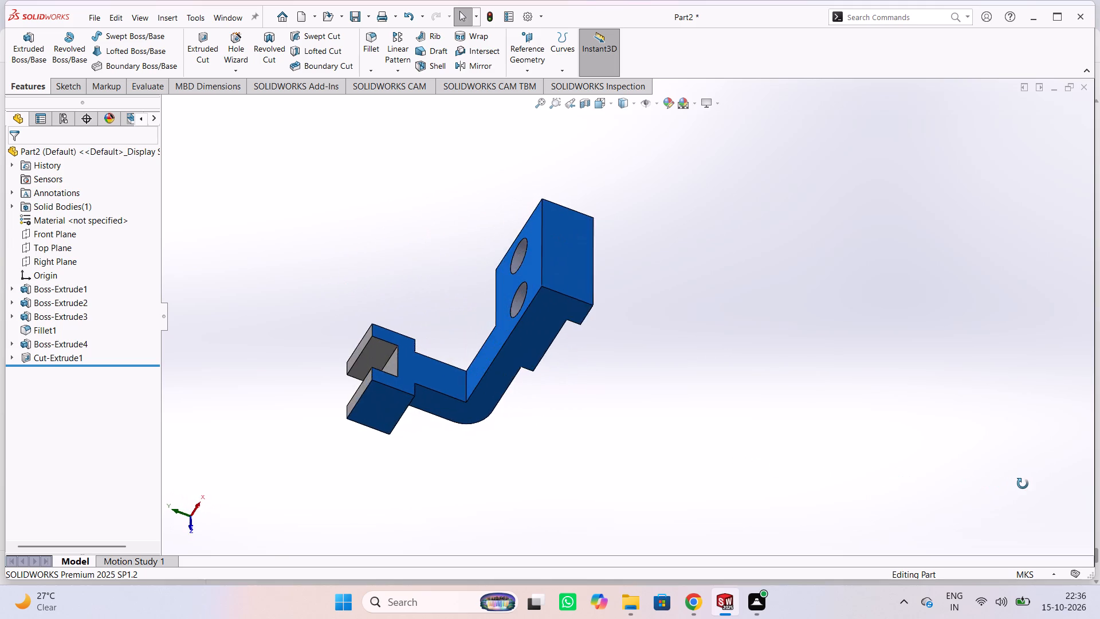
# Inspect the finished blue bracket from all sides, covering the two-hole stepped block, filleted bend, underside and U-shaped head with its grey faces.
pyautogui.moveTo(1023, 484); pyautogui.dragTo(849, 439, button='middle')
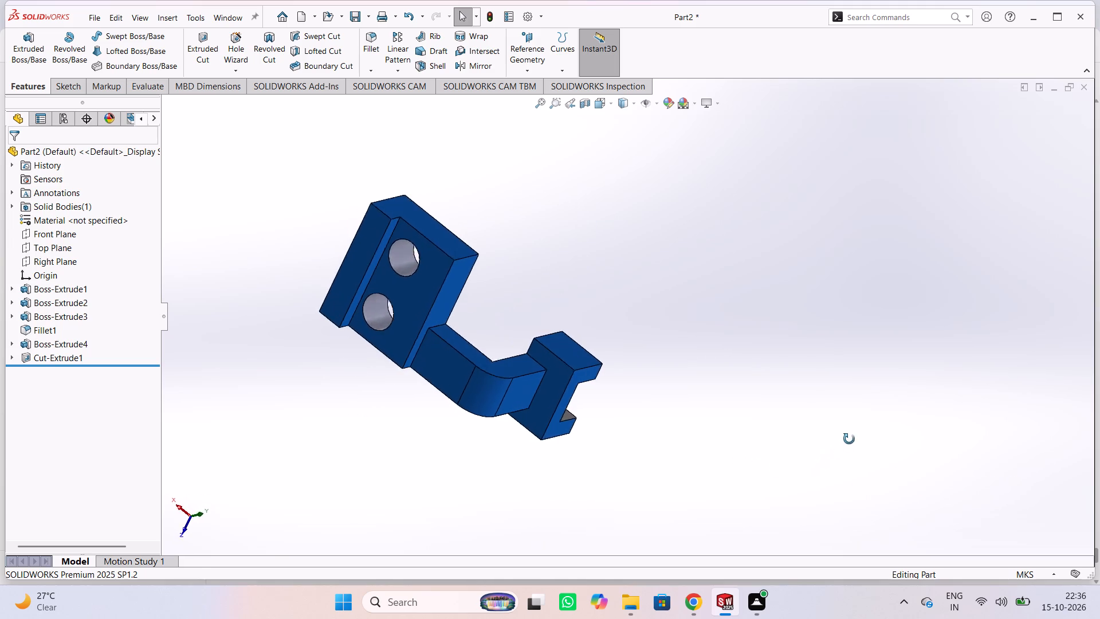
pyautogui.moveTo(849, 439); pyautogui.dragTo(915, 472, button='middle')
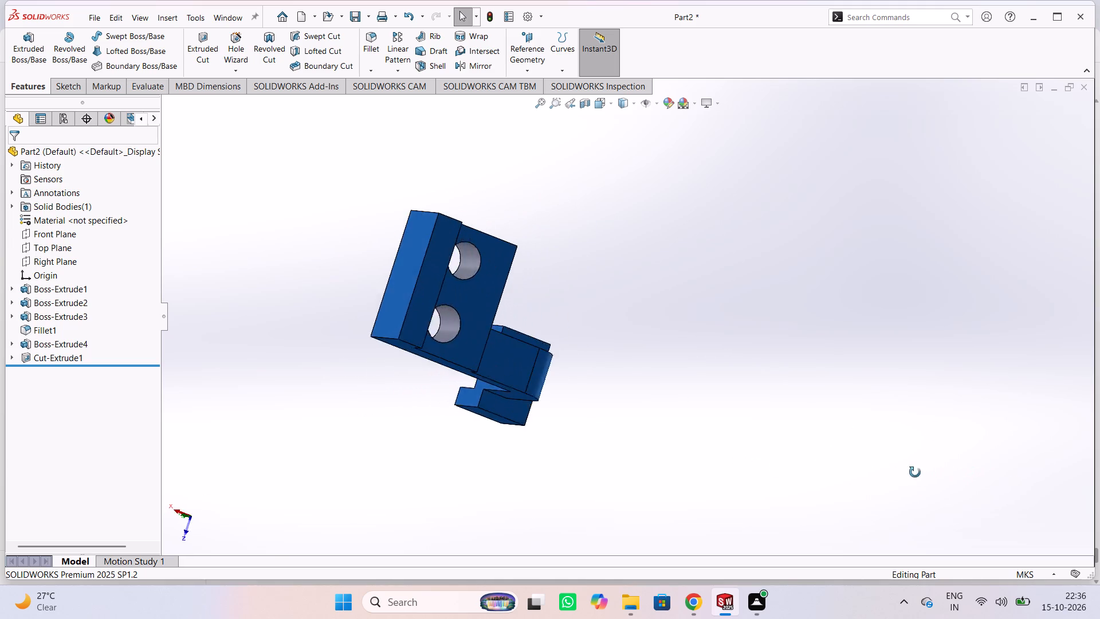
pyautogui.moveTo(915, 472); pyautogui.dragTo(1009, 447, button='middle')
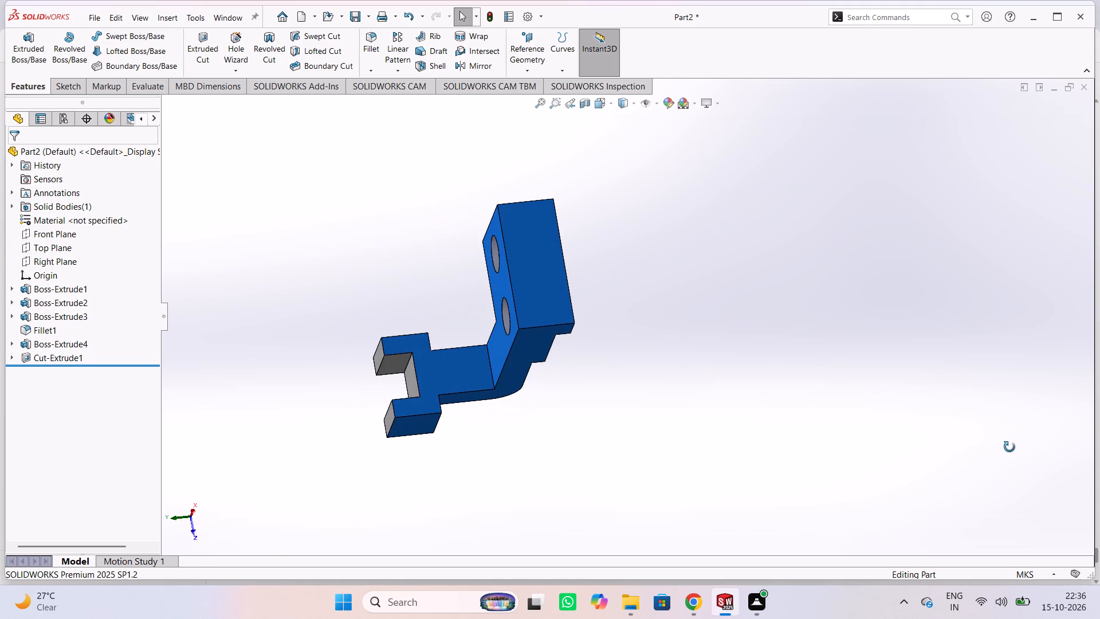
pyautogui.moveTo(1009, 447); pyautogui.dragTo(692, 450, button='middle')
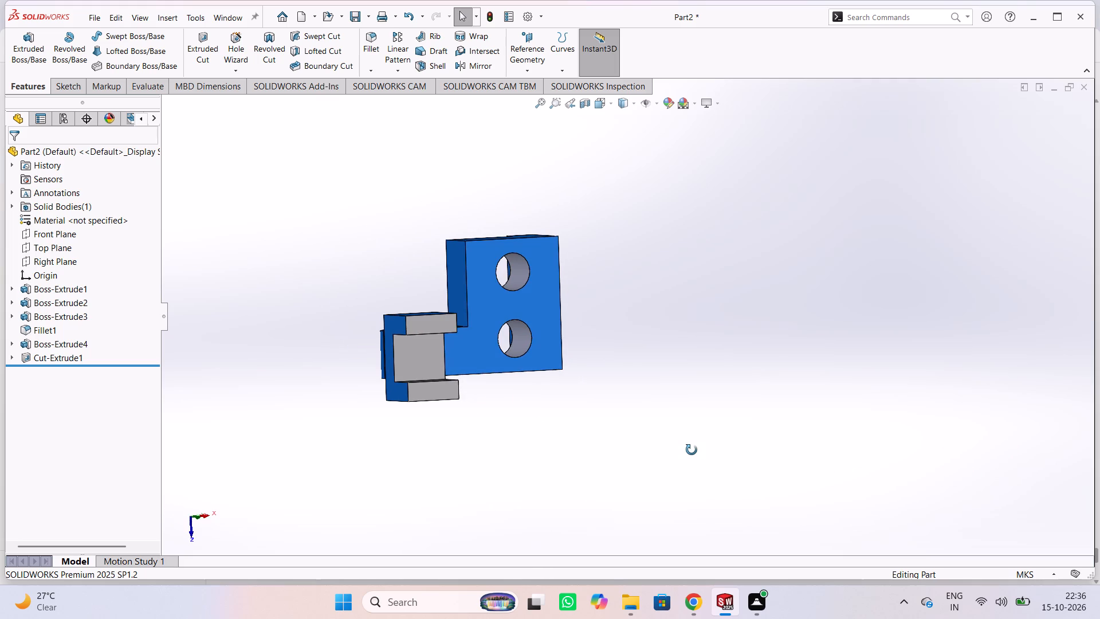
pyautogui.moveTo(692, 450); pyautogui.dragTo(920, 469, button='middle')
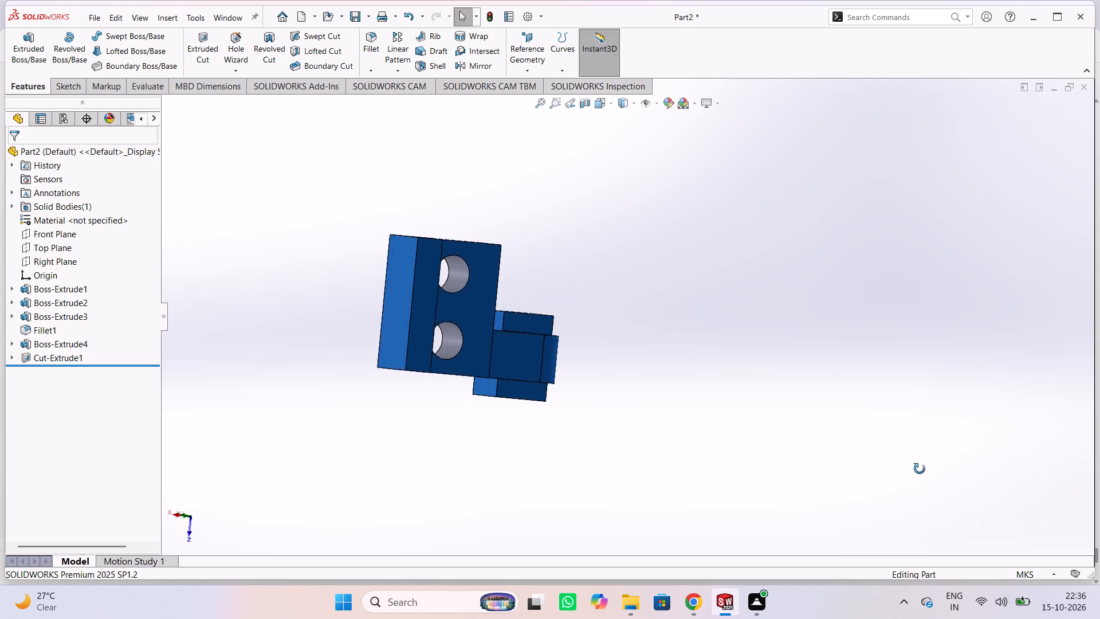
pyautogui.moveTo(920, 469); pyautogui.dragTo(977, 500, button='middle')
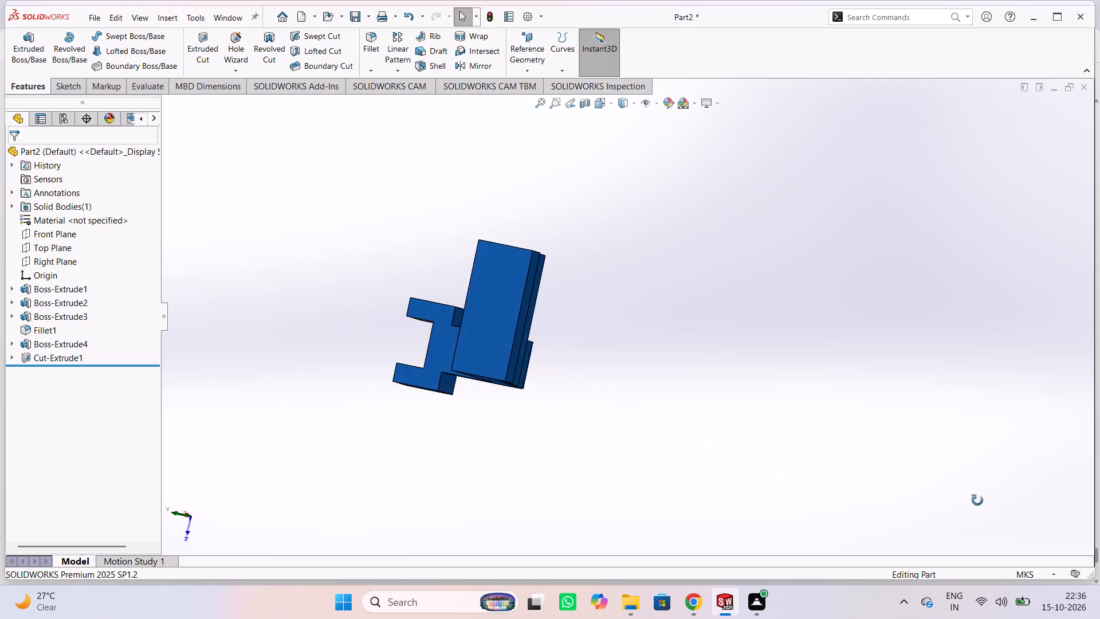
pyautogui.moveTo(977, 500); pyautogui.dragTo(733, 488, button='middle')
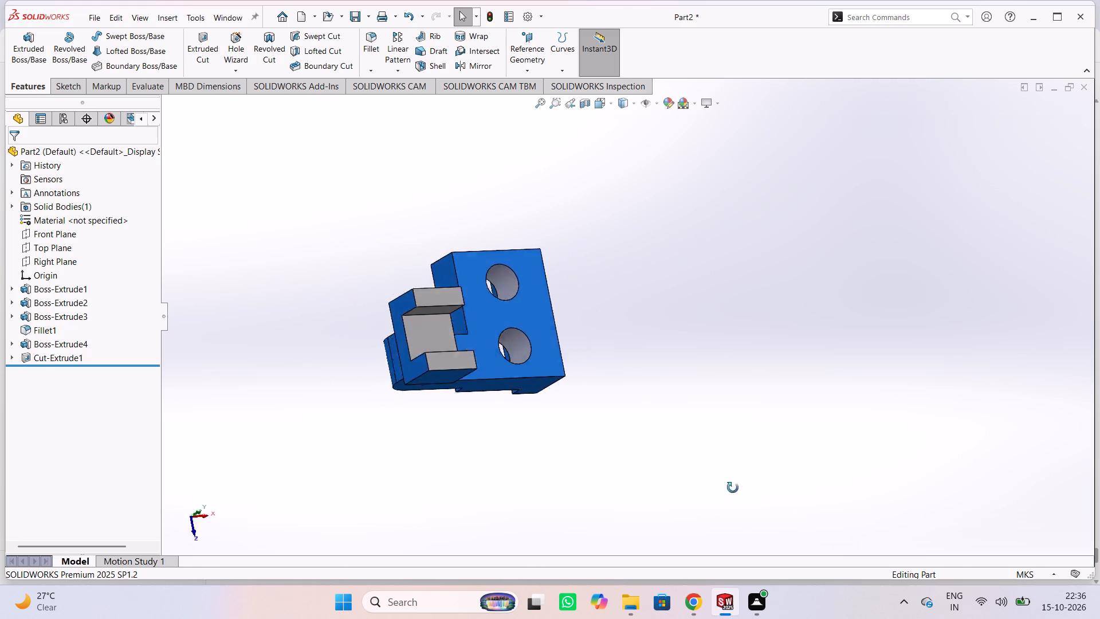
pyautogui.moveTo(733, 488); pyautogui.dragTo(822, 496, button='middle')
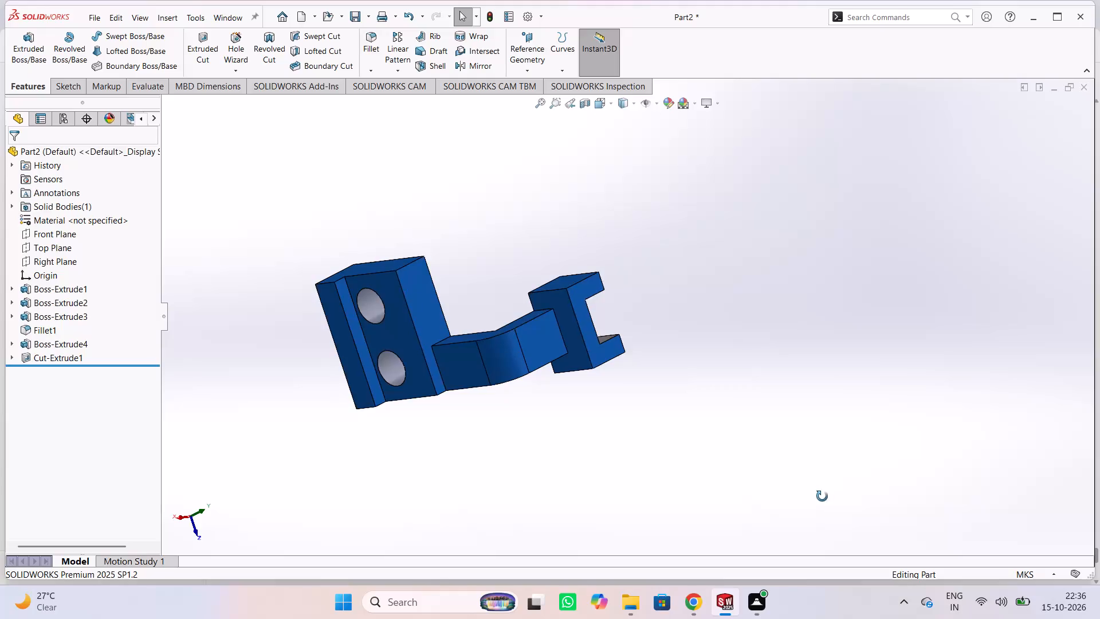
pyautogui.moveTo(822, 496); pyautogui.dragTo(937, 550, button='middle')
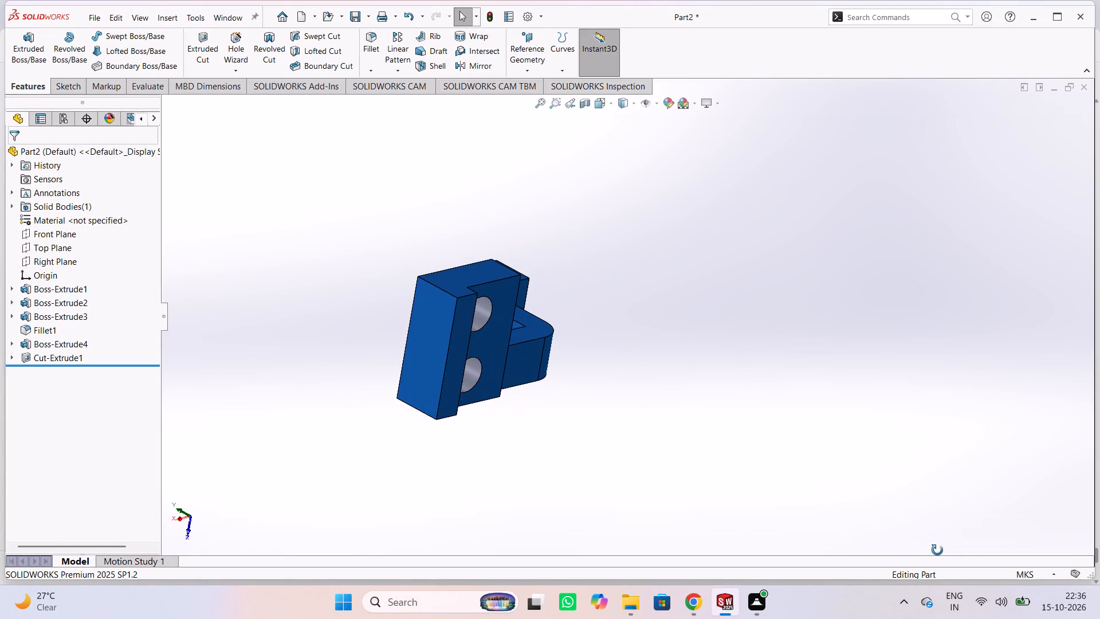
pyautogui.moveTo(937, 550); pyautogui.dragTo(971, 555, button='middle')
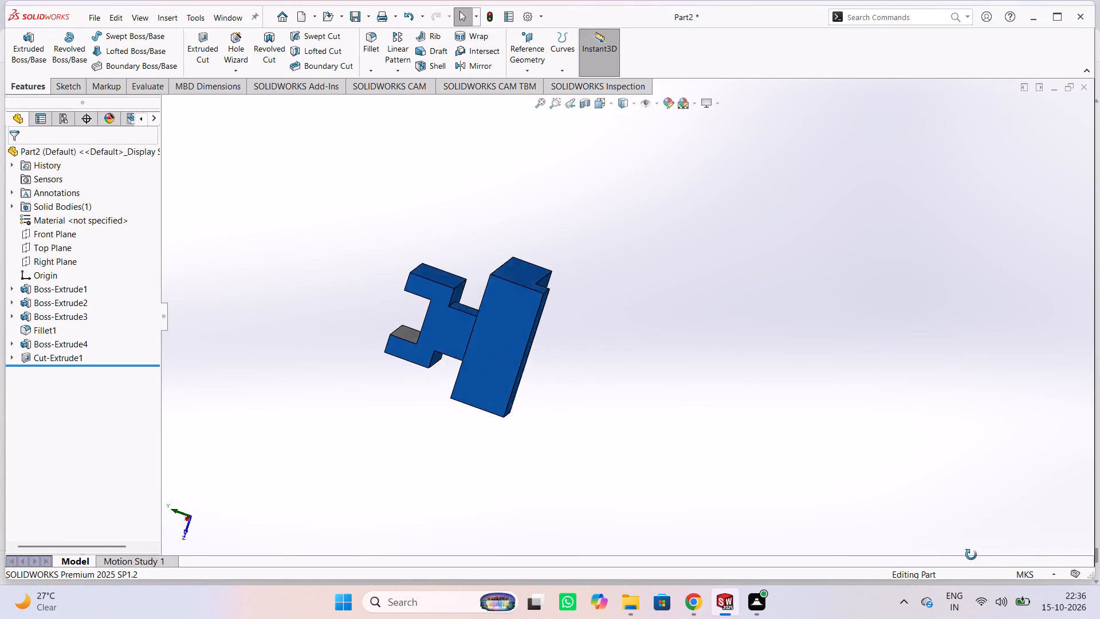
pyautogui.moveTo(971, 555); pyautogui.dragTo(969, 555, button='middle')
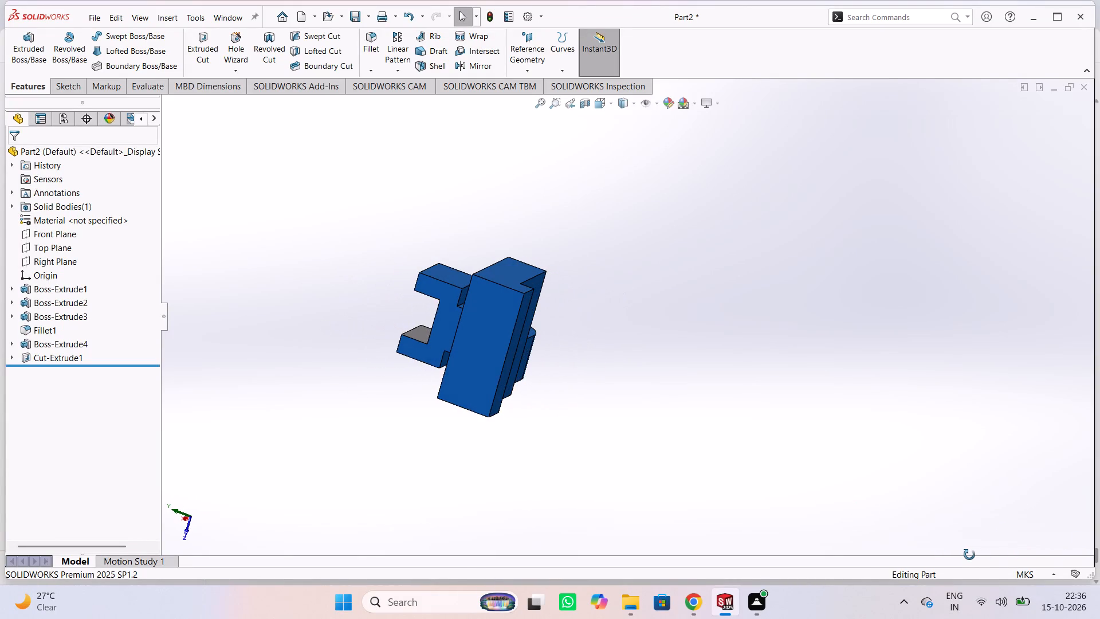
pyautogui.moveTo(969, 555); pyautogui.dragTo(1071, 583, button='middle')
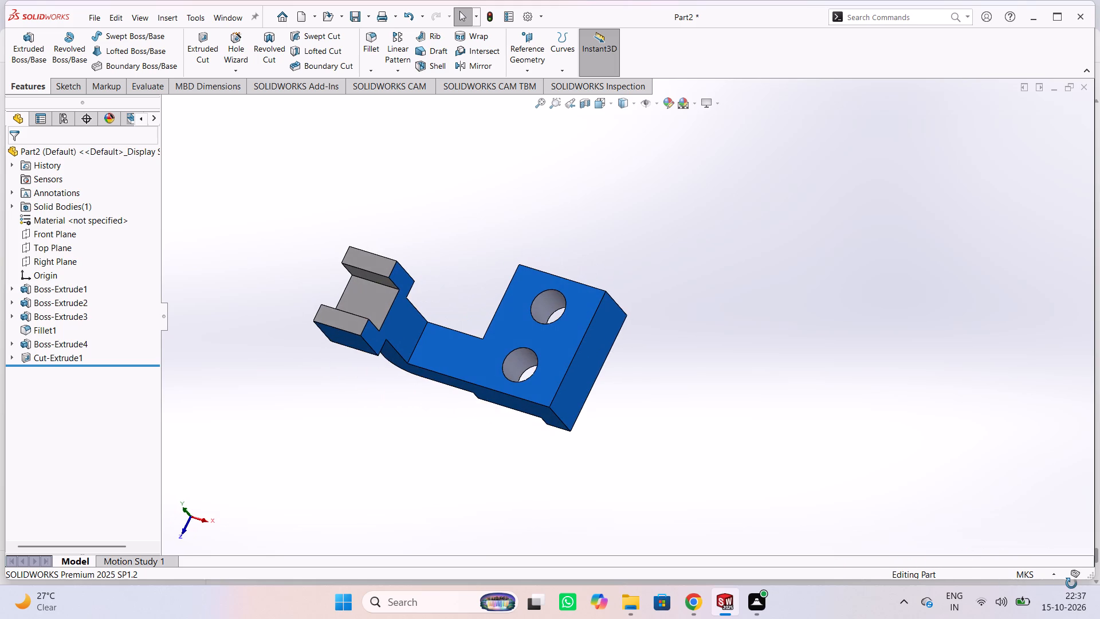
pyautogui.moveTo(1071, 583); pyautogui.dragTo(1099, 618, button='middle')
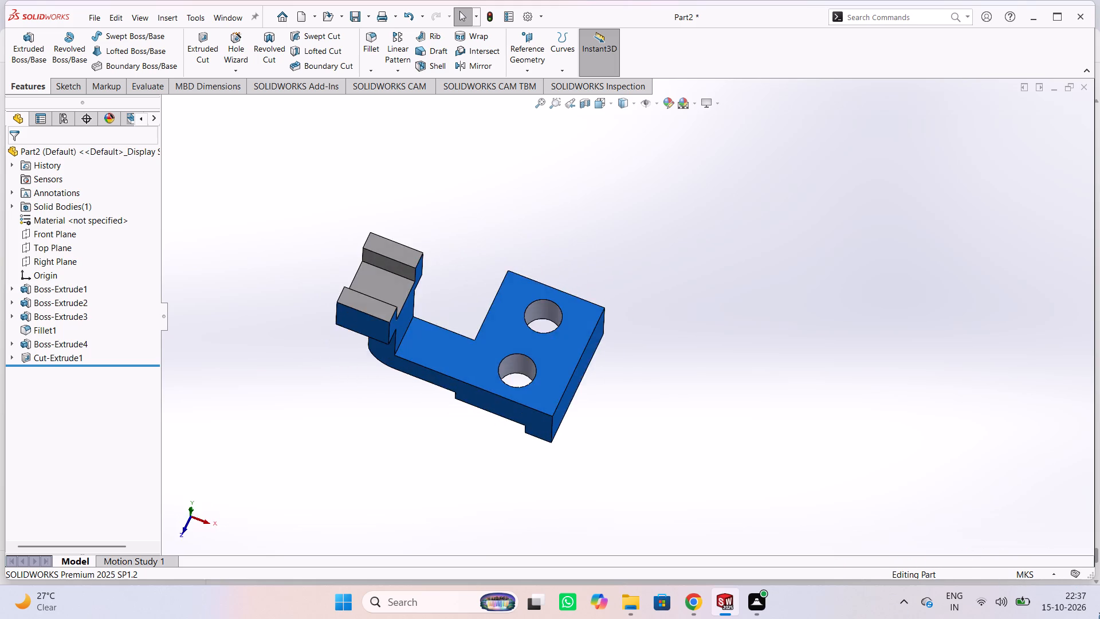
pyautogui.moveTo(1099, 618); pyautogui.dragTo(789, 544, button='middle')
pyautogui.moveTo(735, 539); pyautogui.dragTo(609, 527, button='middle')
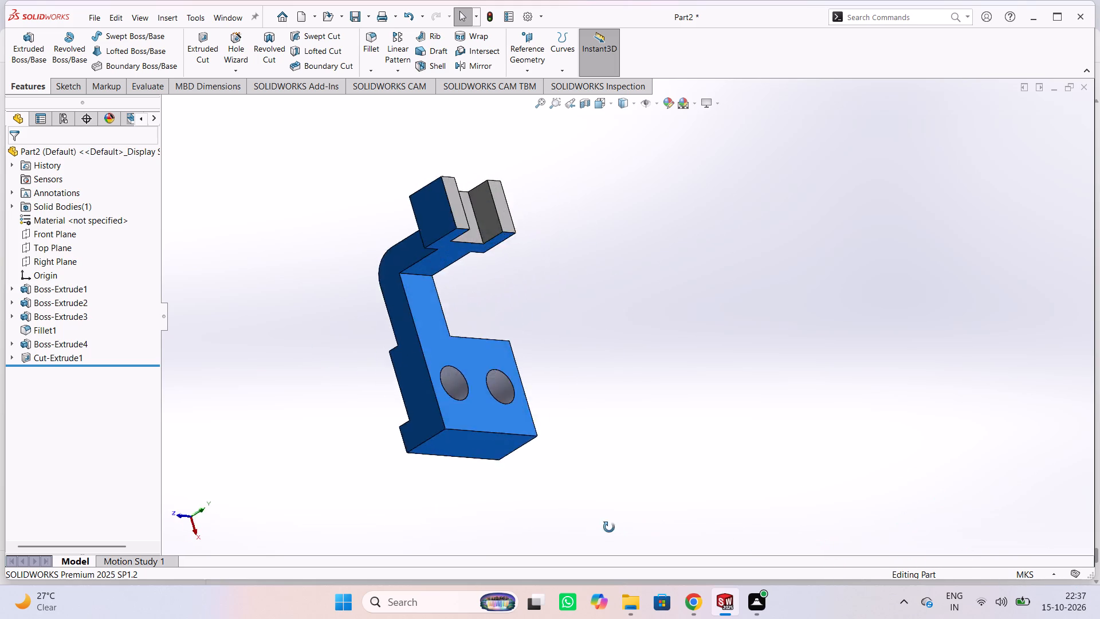
pyautogui.moveTo(609, 527); pyautogui.dragTo(817, 524, button='middle')
pyautogui.moveTo(752, 349); pyautogui.dragTo(511, 437, button='middle')
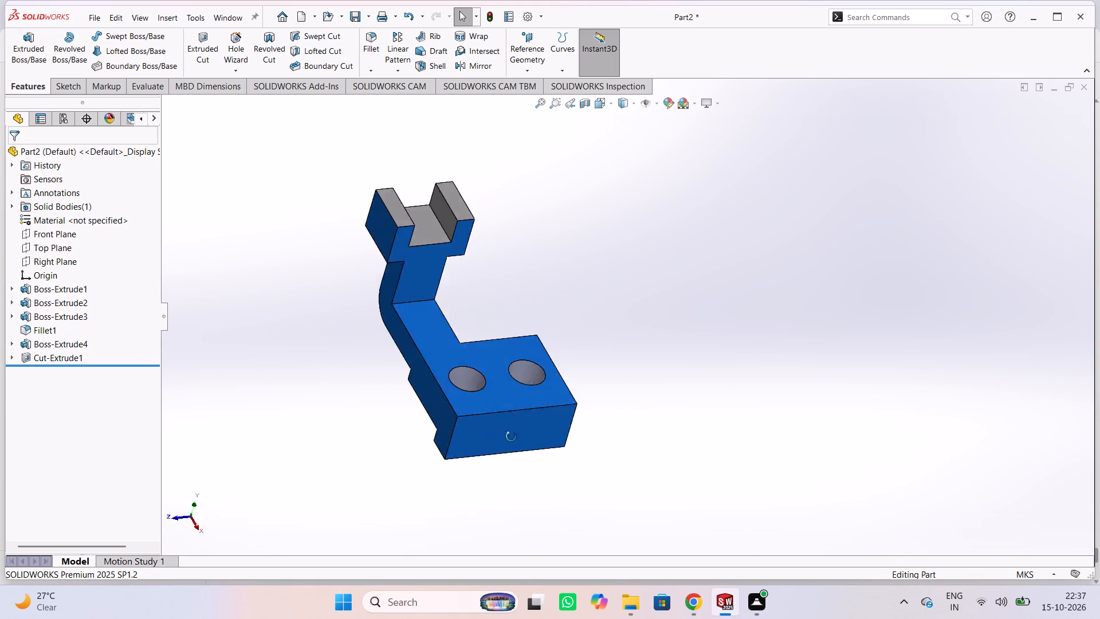
pyautogui.moveTo(511, 437); pyautogui.dragTo(478, 436, button='middle')
pyautogui.moveTo(682, 392); pyautogui.dragTo(458, 424, button='middle')
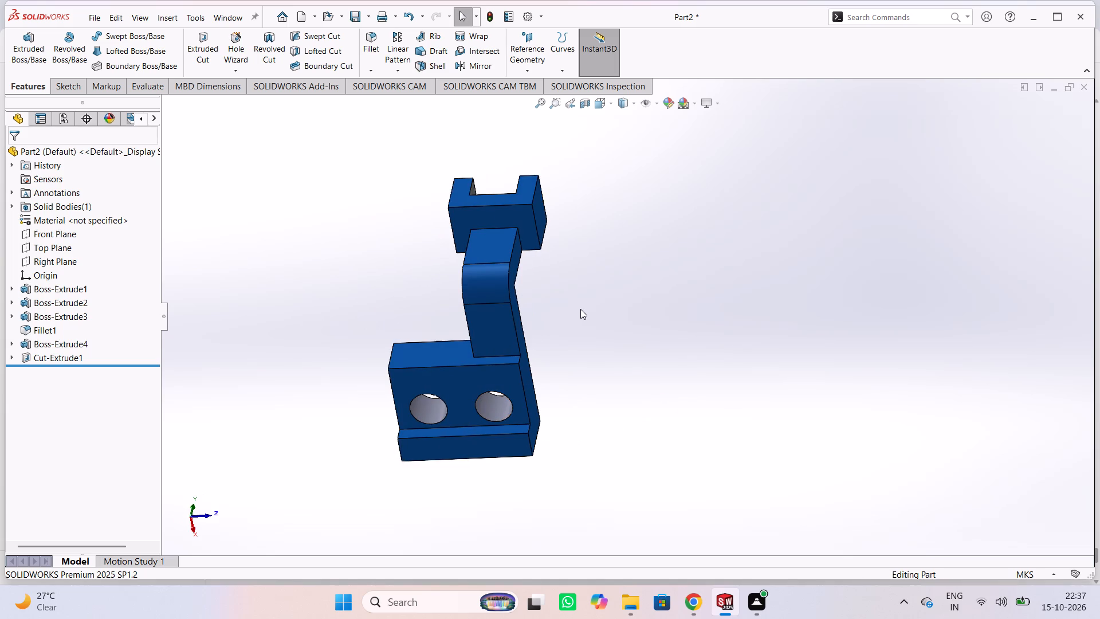
pyautogui.moveTo(575, 322); pyautogui.dragTo(431, 381, button='middle')
pyautogui.moveTo(601, 285); pyautogui.dragTo(372, 379, button='middle')
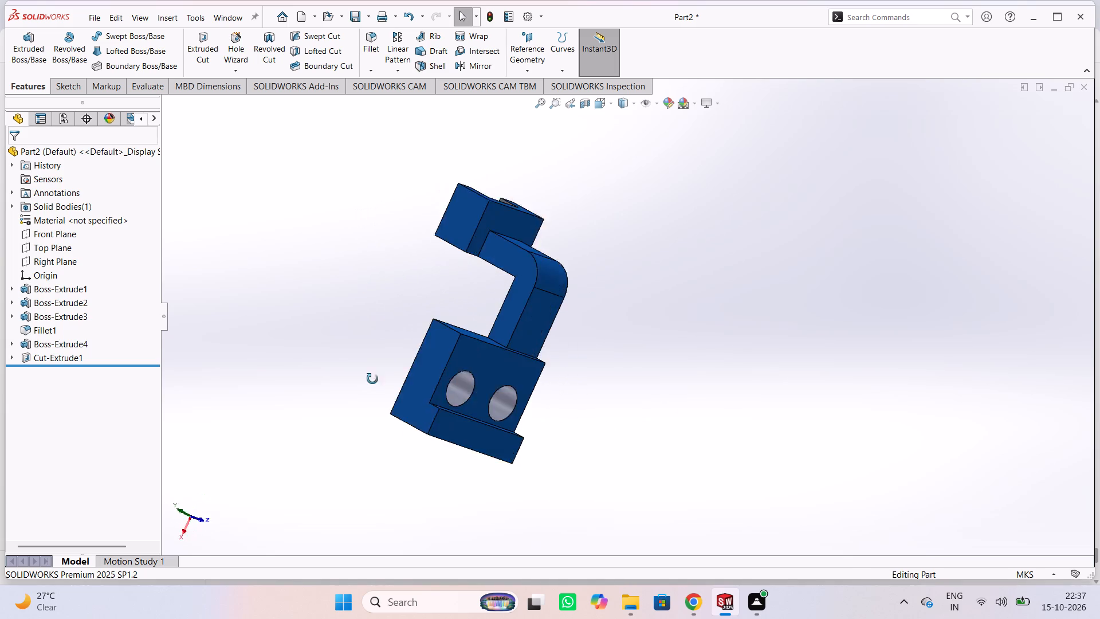
pyautogui.moveTo(372, 379); pyautogui.dragTo(285, 363, button='middle')
pyautogui.moveTo(630, 340); pyautogui.dragTo(435, 377, button='middle')
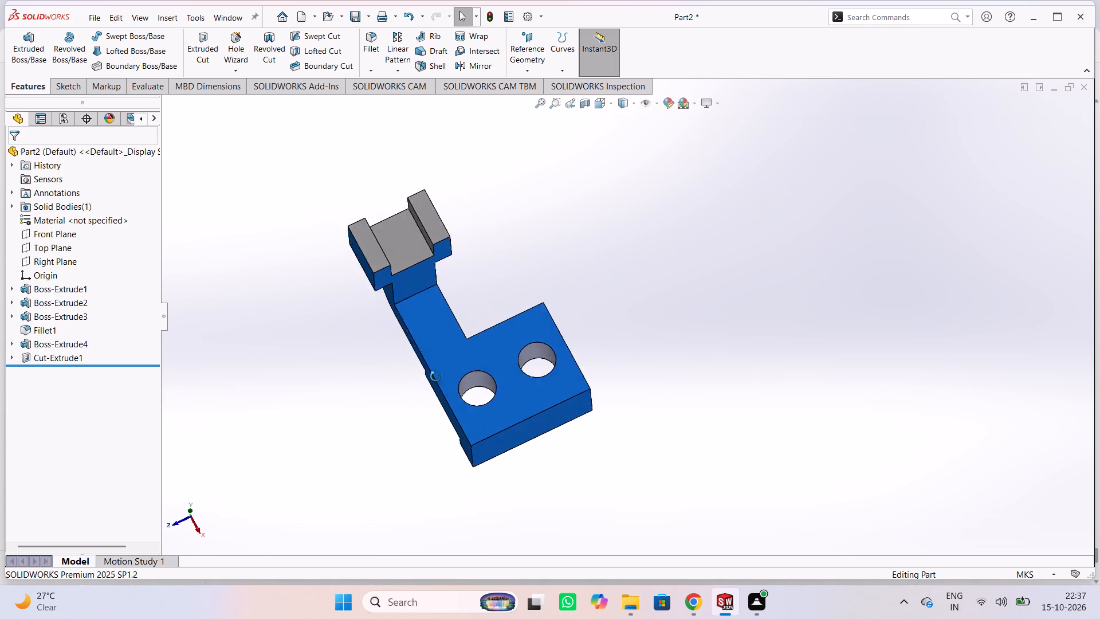
pyautogui.moveTo(435, 377); pyautogui.dragTo(331, 379, button='middle')
pyautogui.moveTo(621, 286); pyautogui.dragTo(536, 323, button='middle')
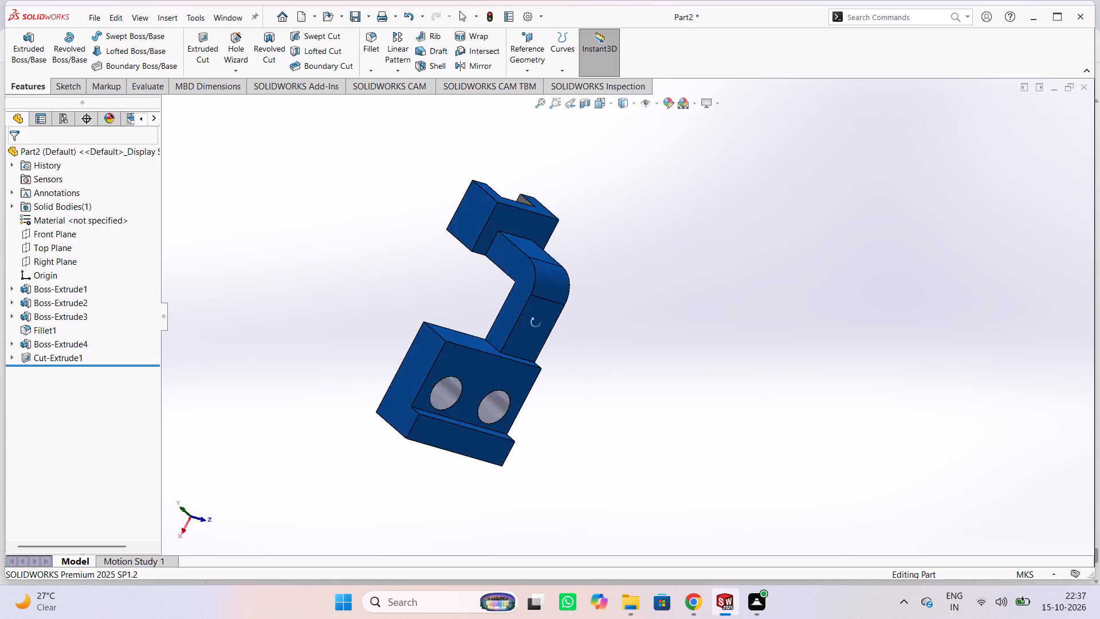
pyautogui.moveTo(536, 323); pyautogui.dragTo(323, 314, button='middle')
pyautogui.moveTo(590, 289); pyautogui.dragTo(431, 334, button='middle')
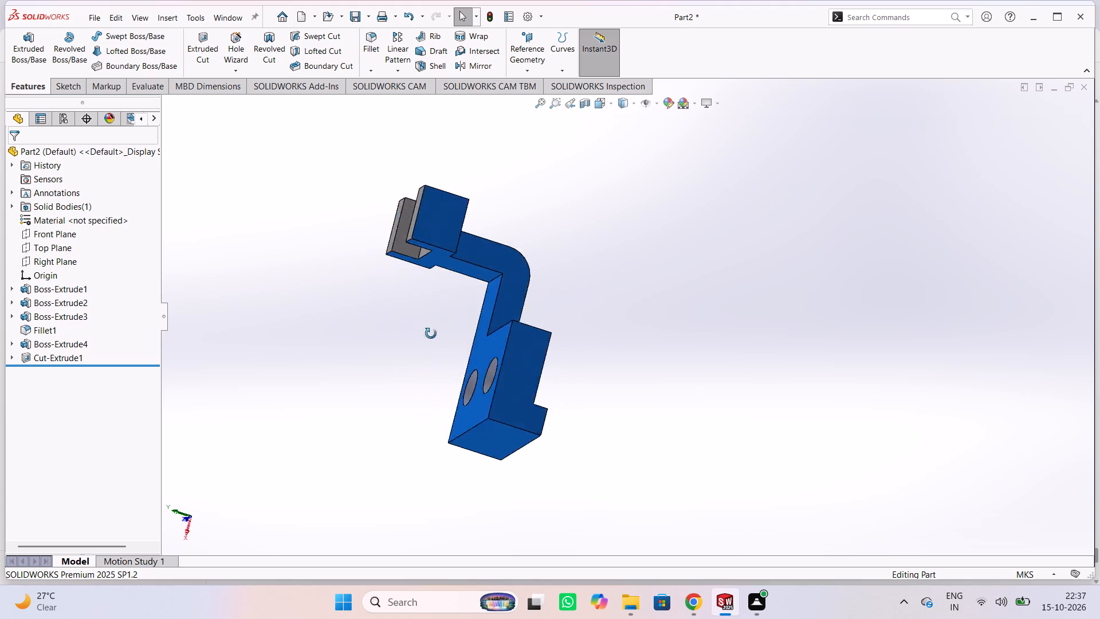
pyautogui.moveTo(431, 334); pyautogui.dragTo(324, 338, button='middle')
pyautogui.moveTo(694, 301); pyautogui.dragTo(571, 339, button='middle')
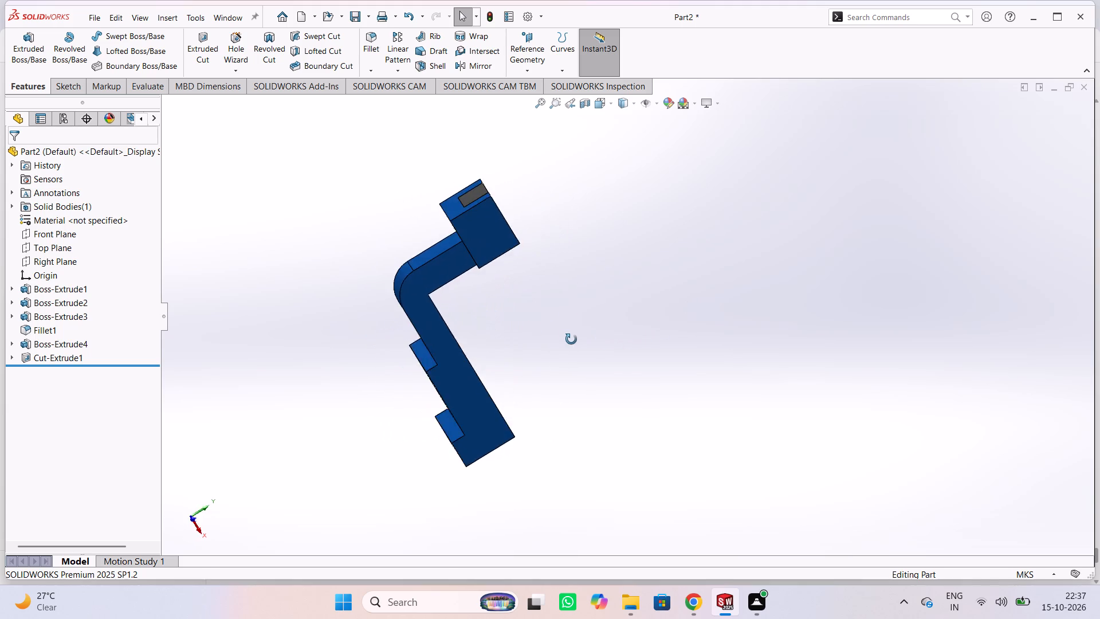
pyautogui.moveTo(571, 339); pyautogui.dragTo(600, 356, button='middle')
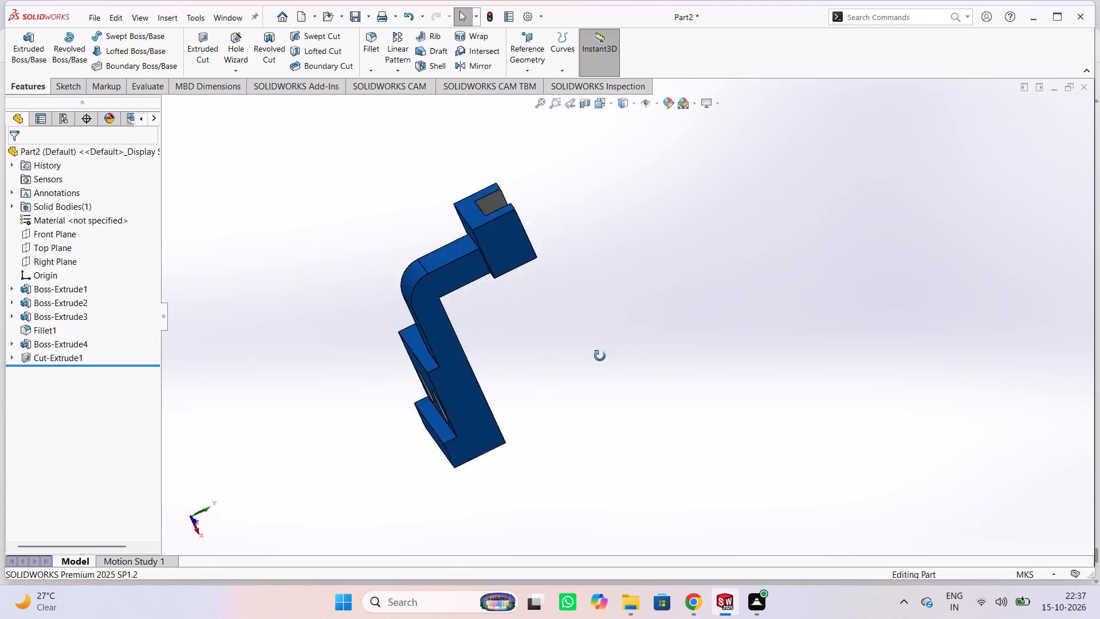
pyautogui.moveTo(600, 356); pyautogui.dragTo(690, 349, button='middle')
pyautogui.moveTo(323, 186); pyautogui.dragTo(378, 264, button='middle')
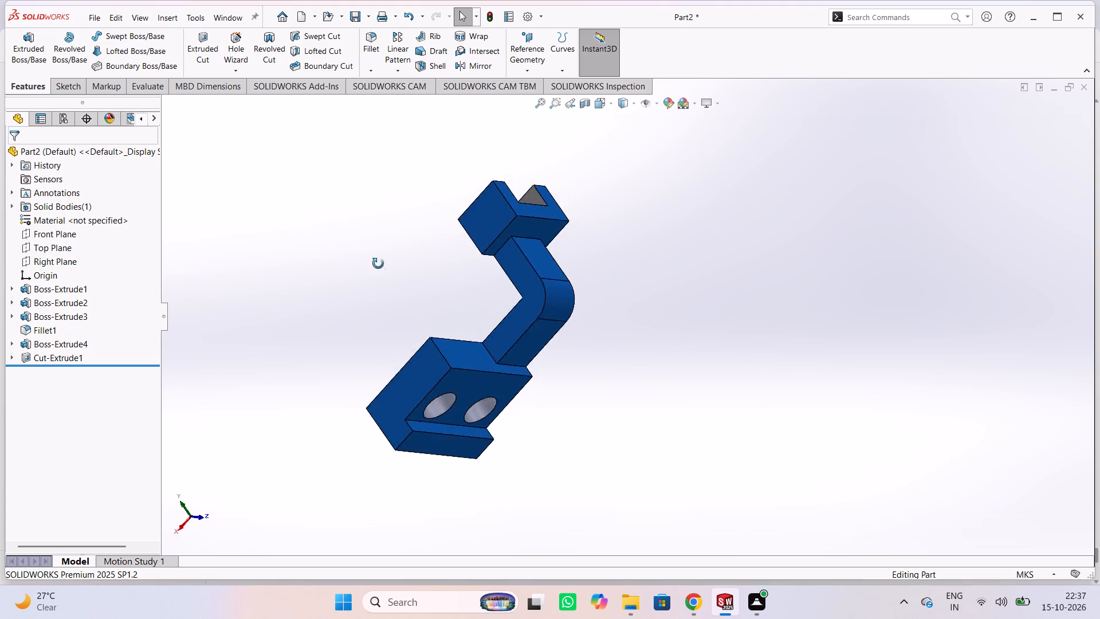
pyautogui.moveTo(378, 264); pyautogui.dragTo(832, 267, button='middle')
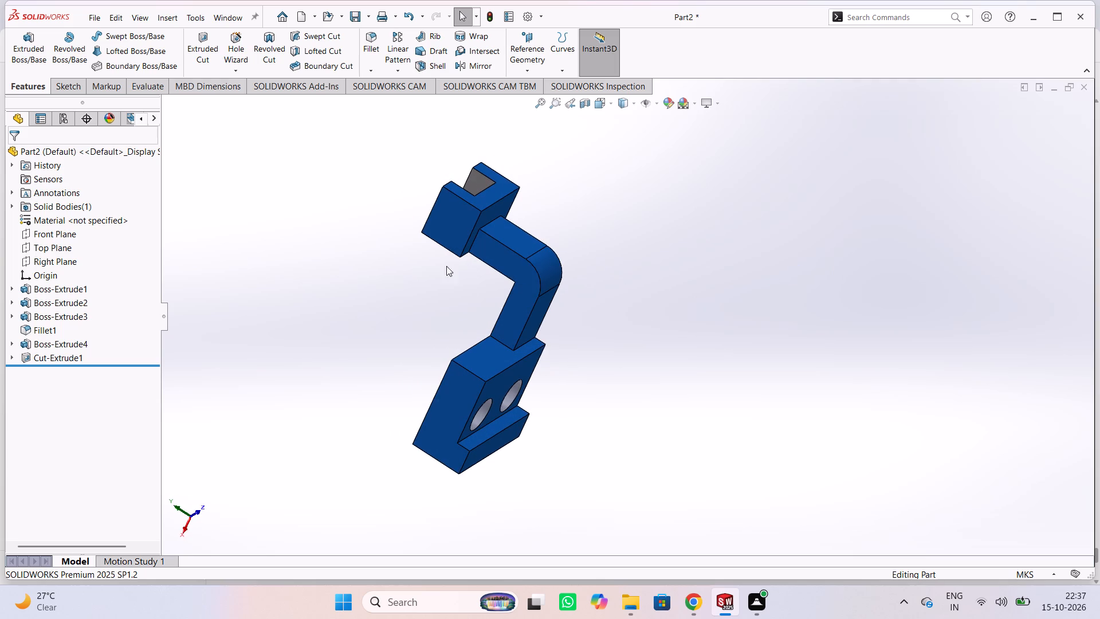
pyautogui.moveTo(375, 261); pyautogui.dragTo(715, 326, button='middle')
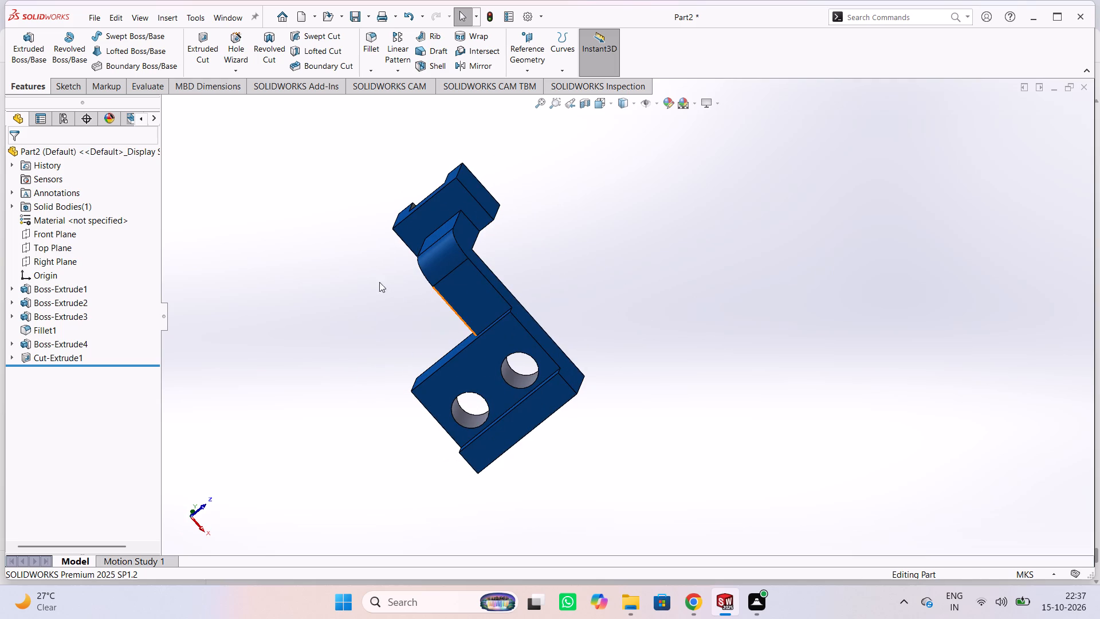
pyautogui.moveTo(340, 268); pyautogui.dragTo(890, 238, button='middle')
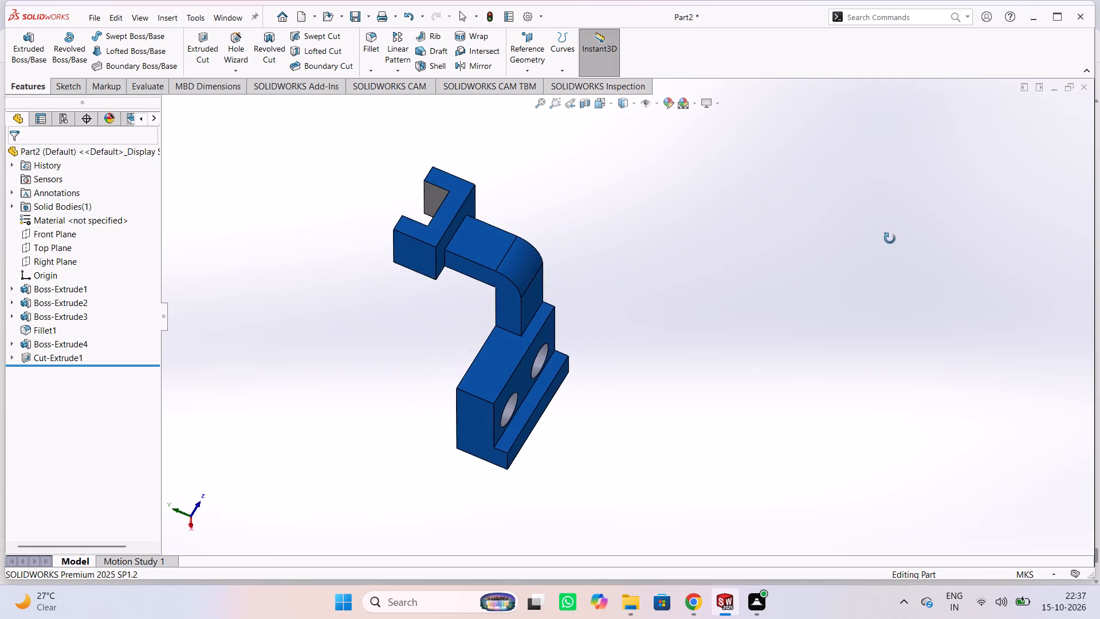
pyautogui.moveTo(890, 238); pyautogui.dragTo(377, 346, button='middle')
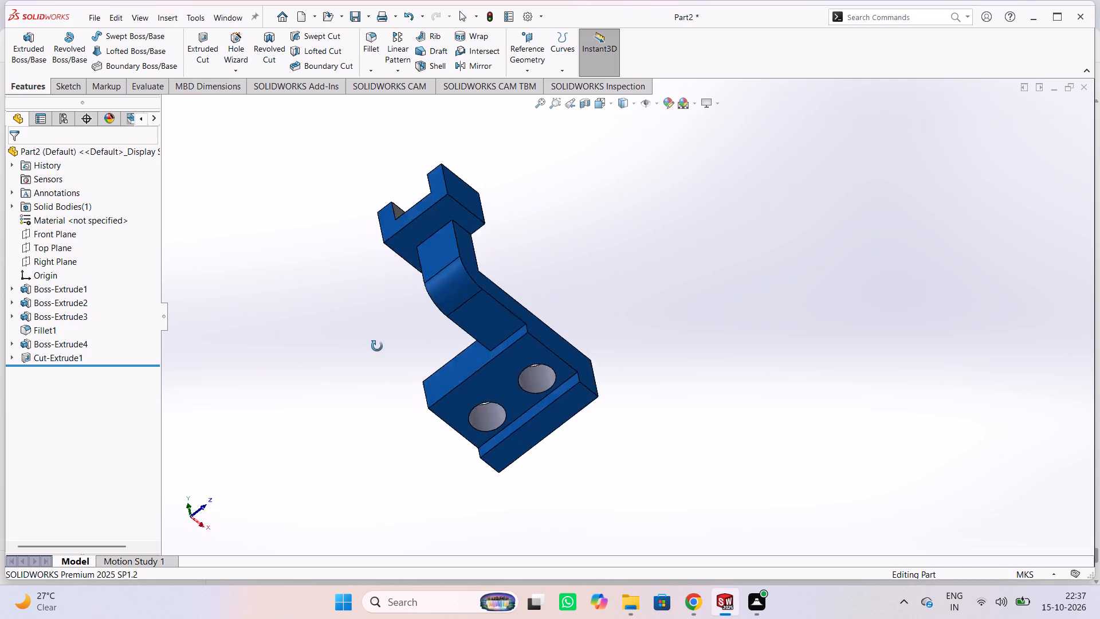
pyautogui.moveTo(377, 346); pyautogui.dragTo(776, 338, button='middle')
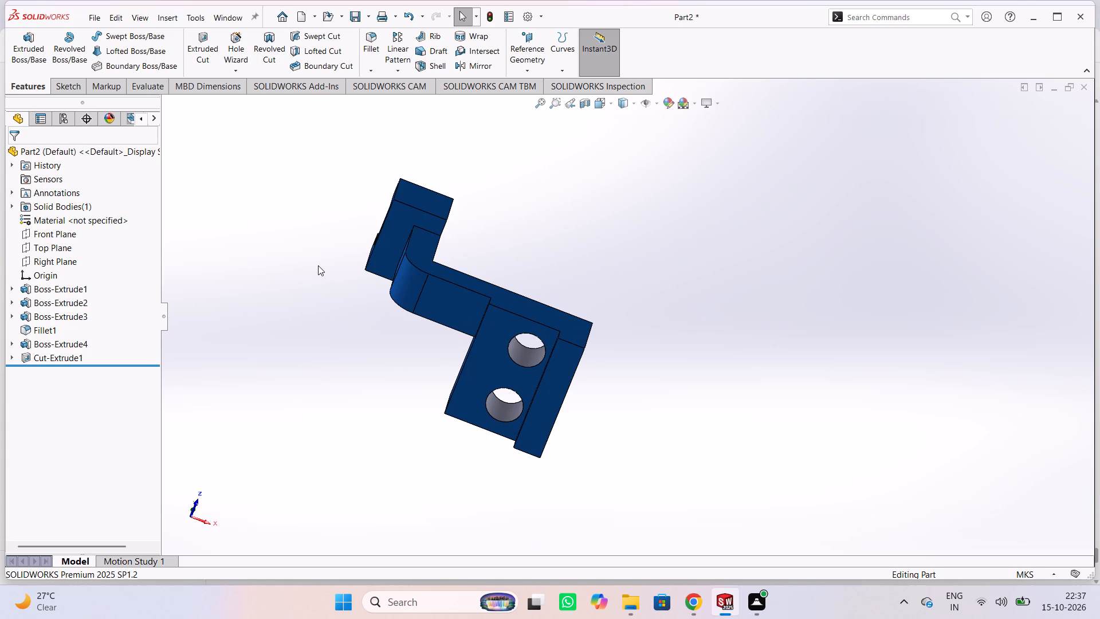
pyautogui.moveTo(318, 265); pyautogui.dragTo(280, 252, button='middle')
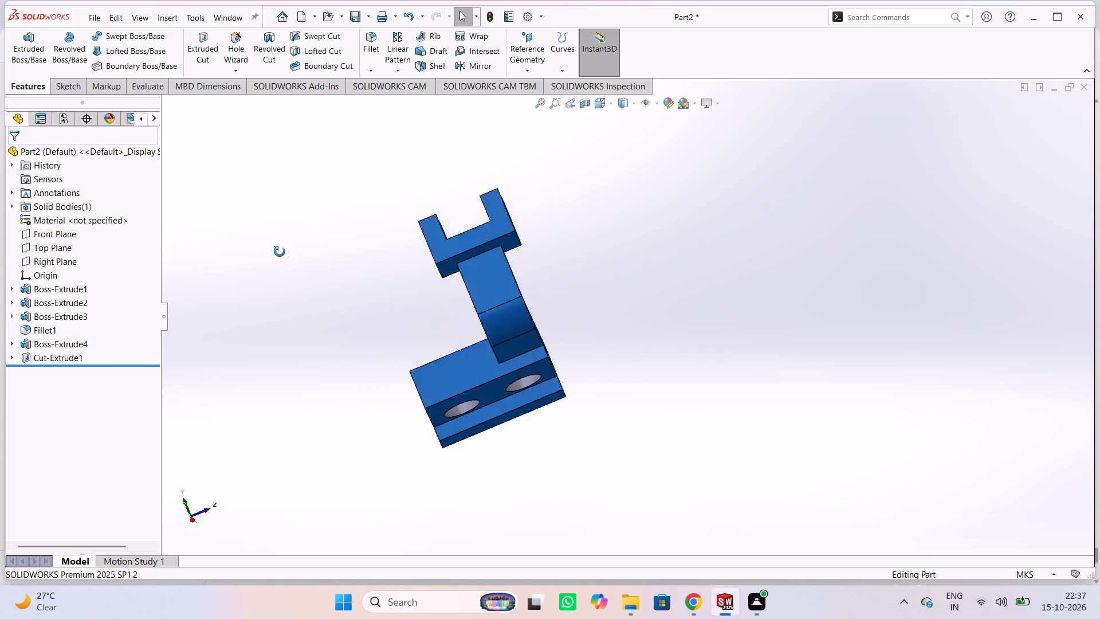
pyautogui.moveTo(280, 252); pyautogui.dragTo(297, 263, button='middle')
pyautogui.moveTo(297, 263); pyautogui.dragTo(300, 292, button='middle')
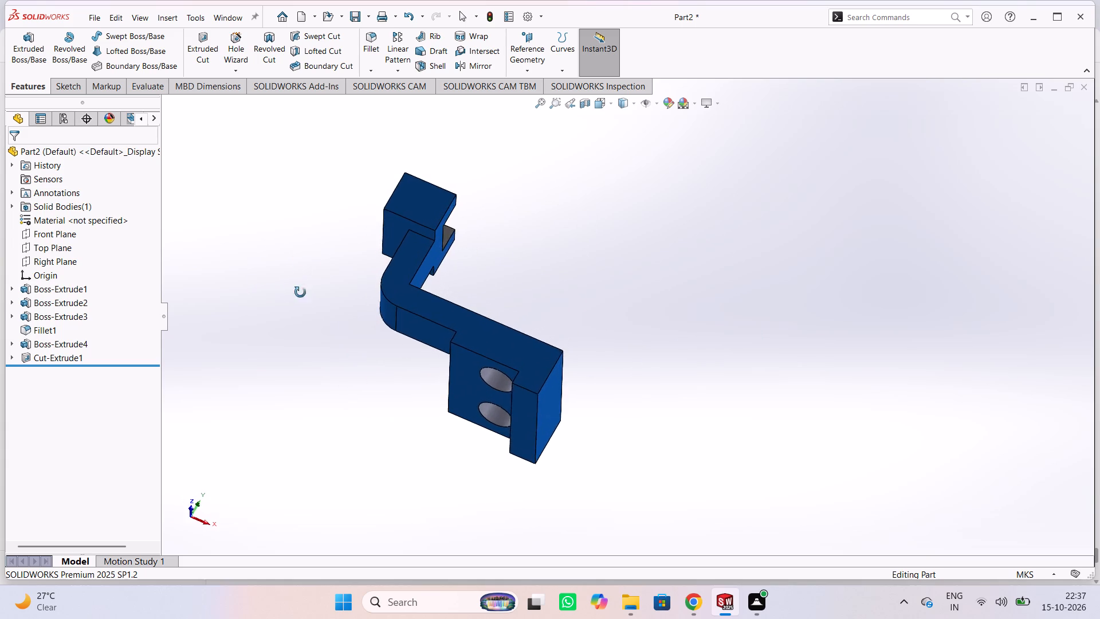
pyautogui.moveTo(300, 292); pyautogui.dragTo(842, 350, button='middle')
pyautogui.moveTo(842, 350); pyautogui.dragTo(294, 380, button='middle')
pyautogui.moveTo(292, 379); pyautogui.dragTo(263, 374, button='middle')
pyautogui.middleClick(263, 374)
pyautogui.middleClick(264, 374)
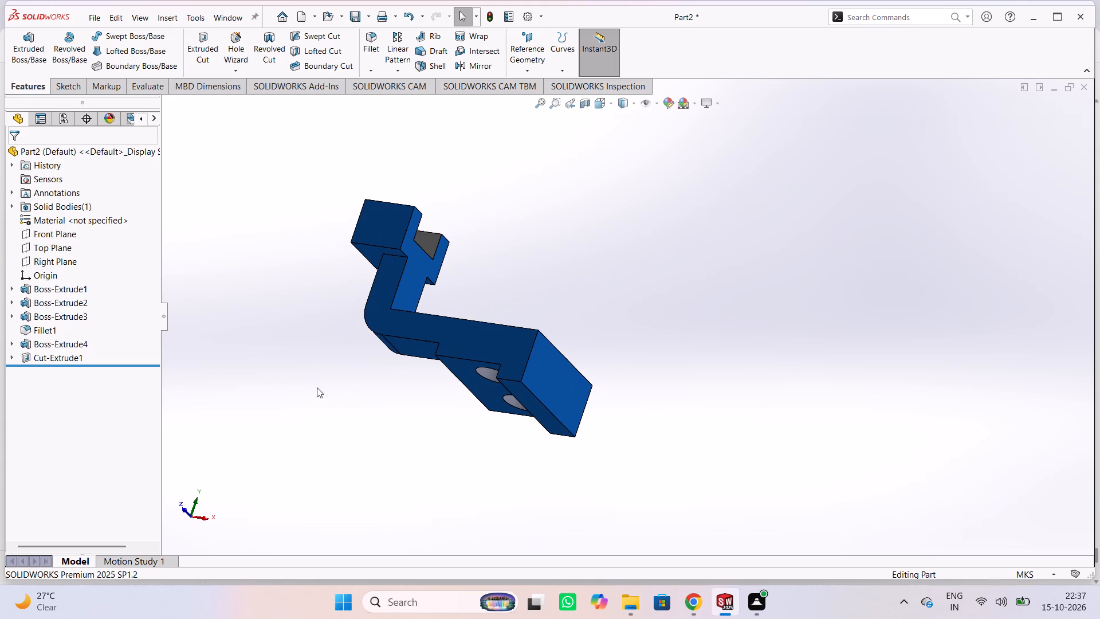
pyautogui.moveTo(787, 410); pyautogui.dragTo(794, 396, button='middle')
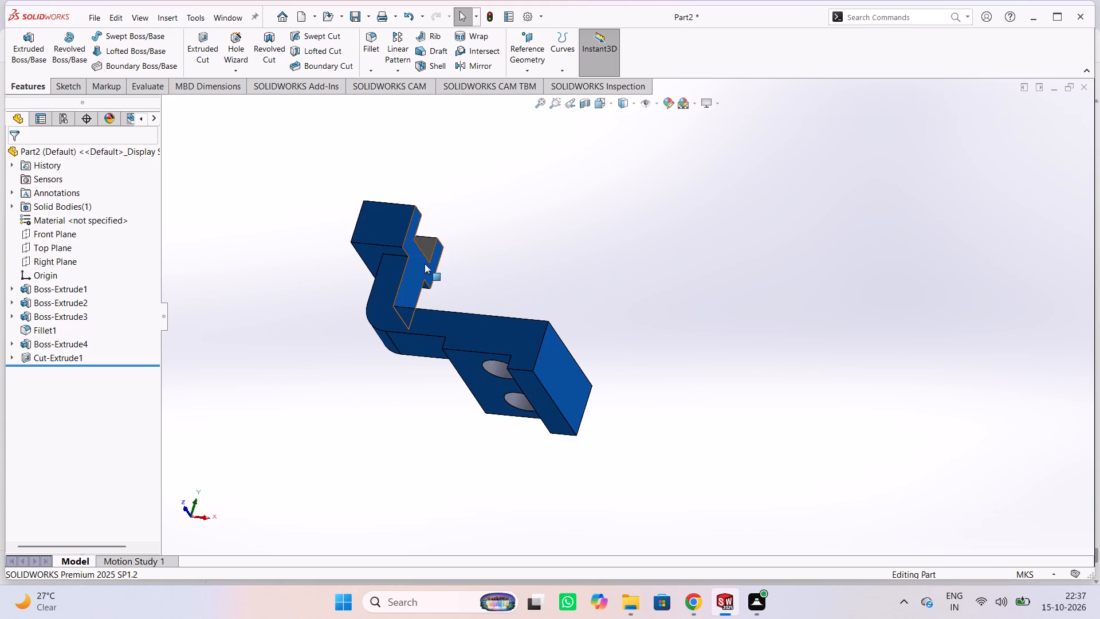
pyautogui.moveTo(283, 271); pyautogui.dragTo(861, 362, button='middle')
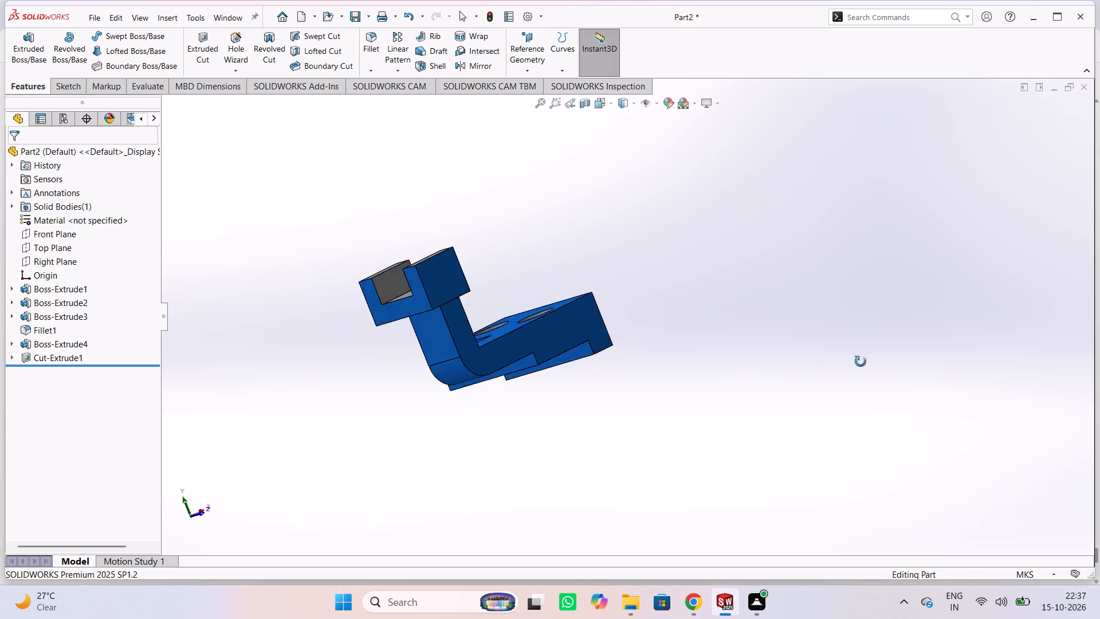
pyautogui.moveTo(861, 362); pyautogui.dragTo(878, 355, button='middle')
pyautogui.moveTo(335, 372); pyautogui.dragTo(614, 430, button='middle')
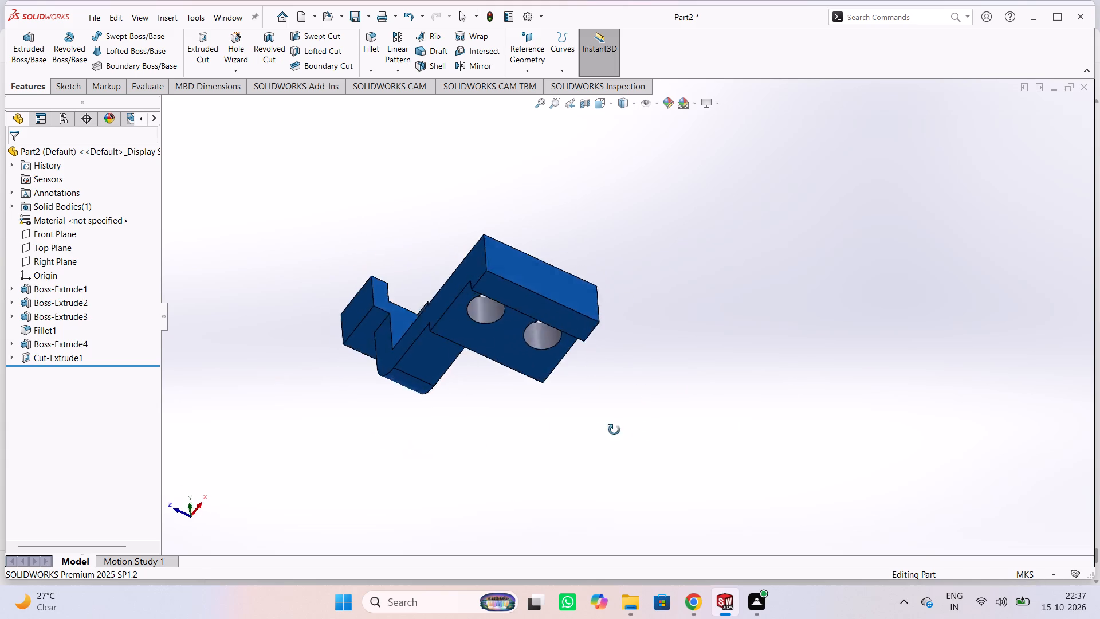
pyautogui.moveTo(614, 430); pyautogui.dragTo(874, 404, button='middle')
pyautogui.moveTo(277, 218); pyautogui.dragTo(307, 301, button='middle')
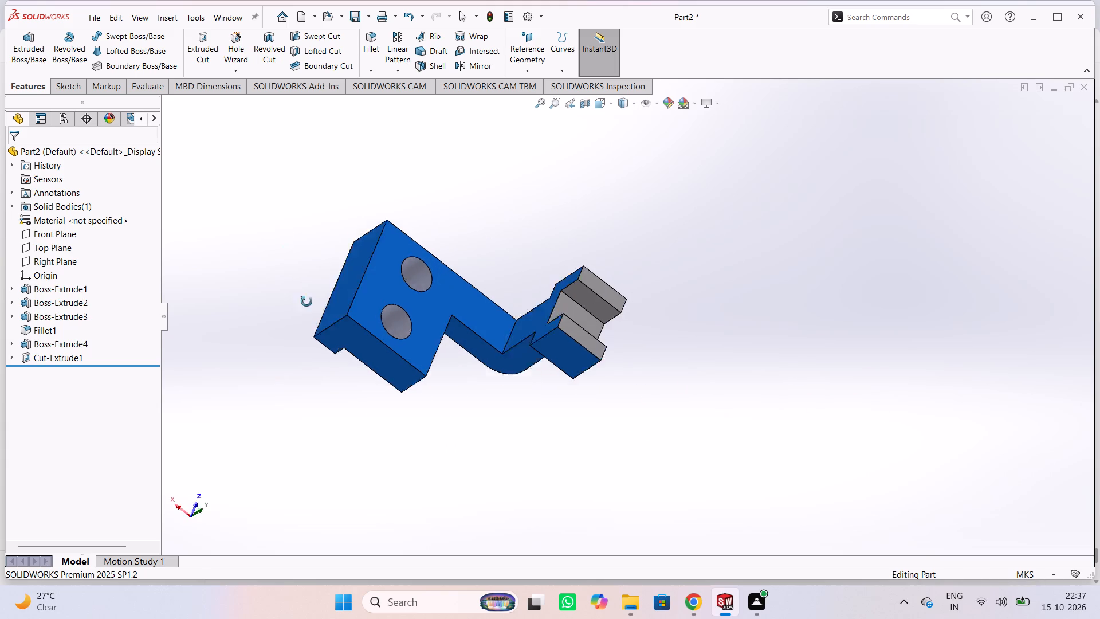
# Inspect the finished blue bracket from all sides, covering the two-hole stepped block, its underside, the filleted bend and the grey-faced U-shaped head.
pyautogui.moveTo(307, 301); pyautogui.dragTo(823, 394, button='middle')
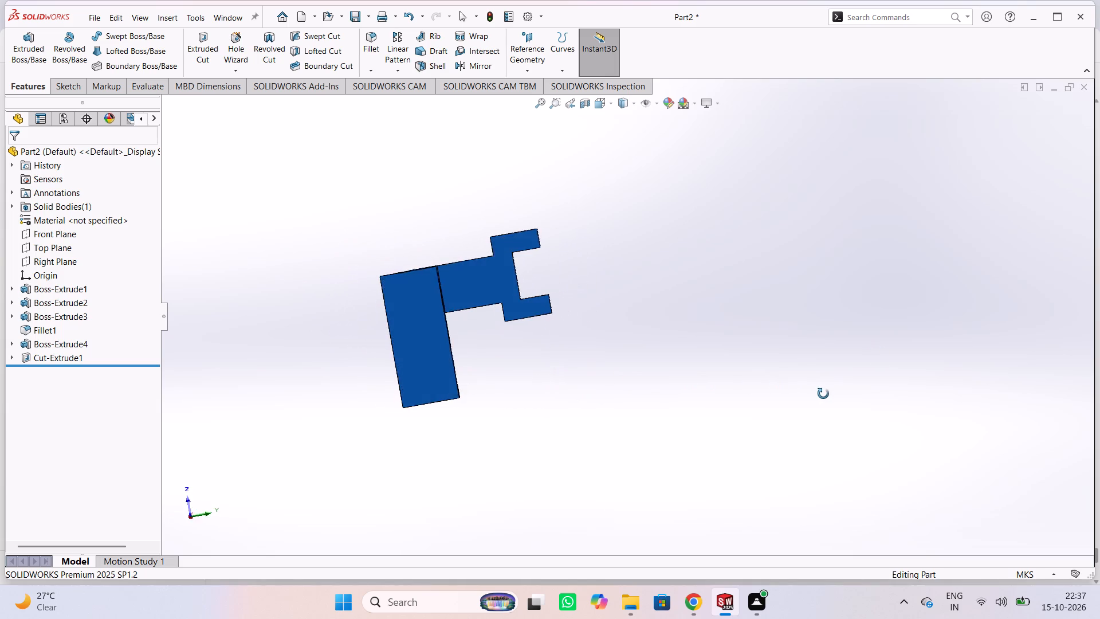
pyautogui.moveTo(823, 394); pyautogui.dragTo(833, 403, button='middle')
pyautogui.moveTo(833, 403); pyautogui.dragTo(820, 394, button='middle')
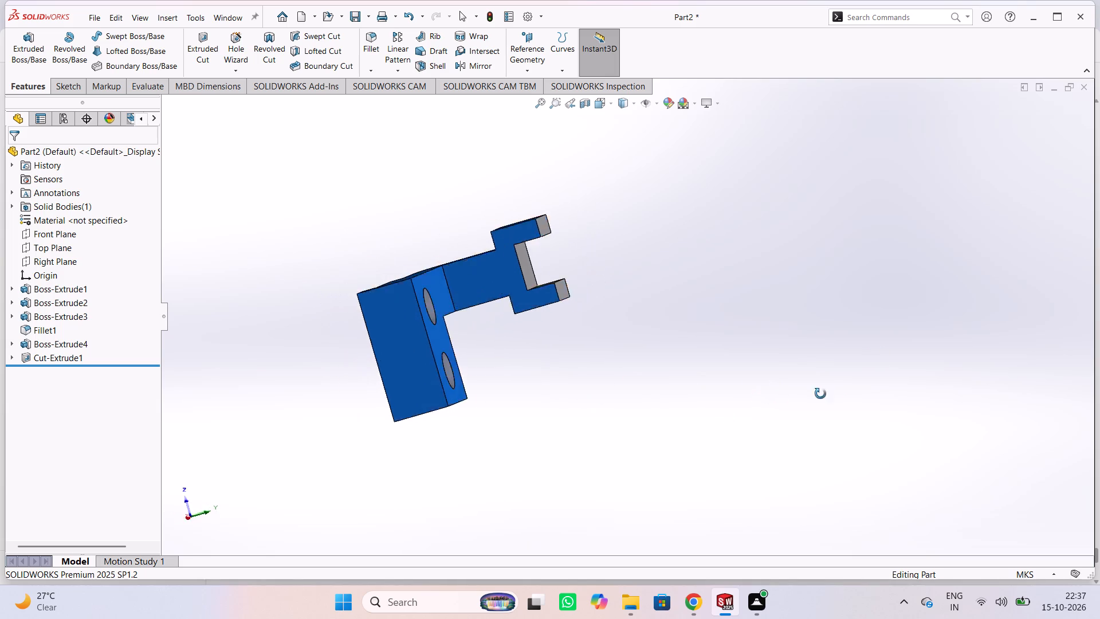
pyautogui.moveTo(820, 394); pyautogui.dragTo(886, 385, button='middle')
pyautogui.moveTo(346, 223); pyautogui.dragTo(434, 350, button='middle')
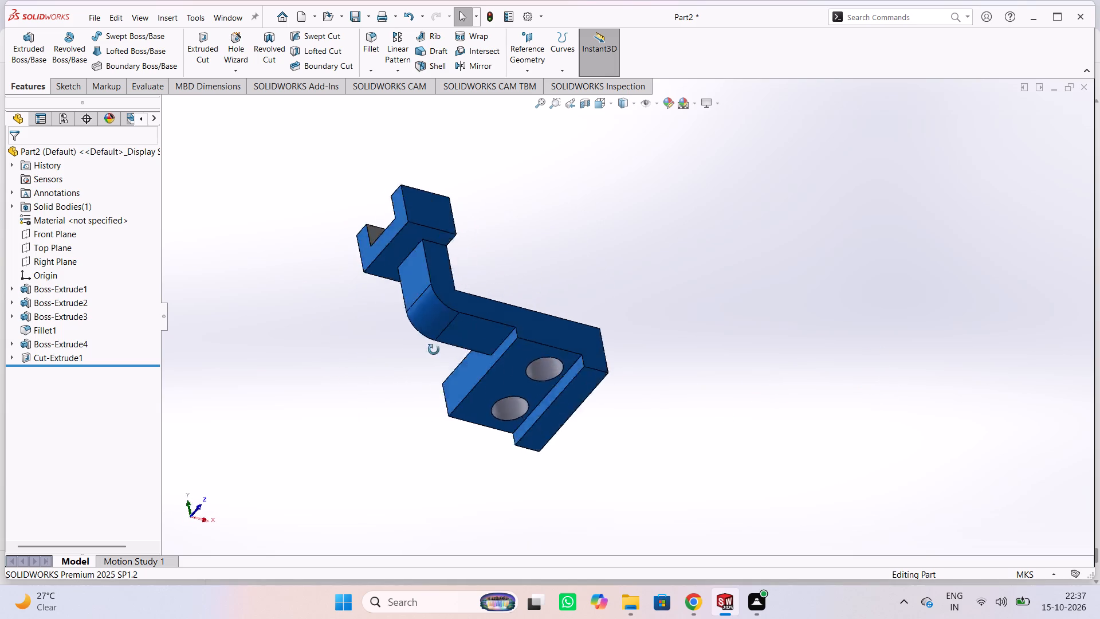
pyautogui.moveTo(434, 350); pyautogui.dragTo(831, 318, button='middle')
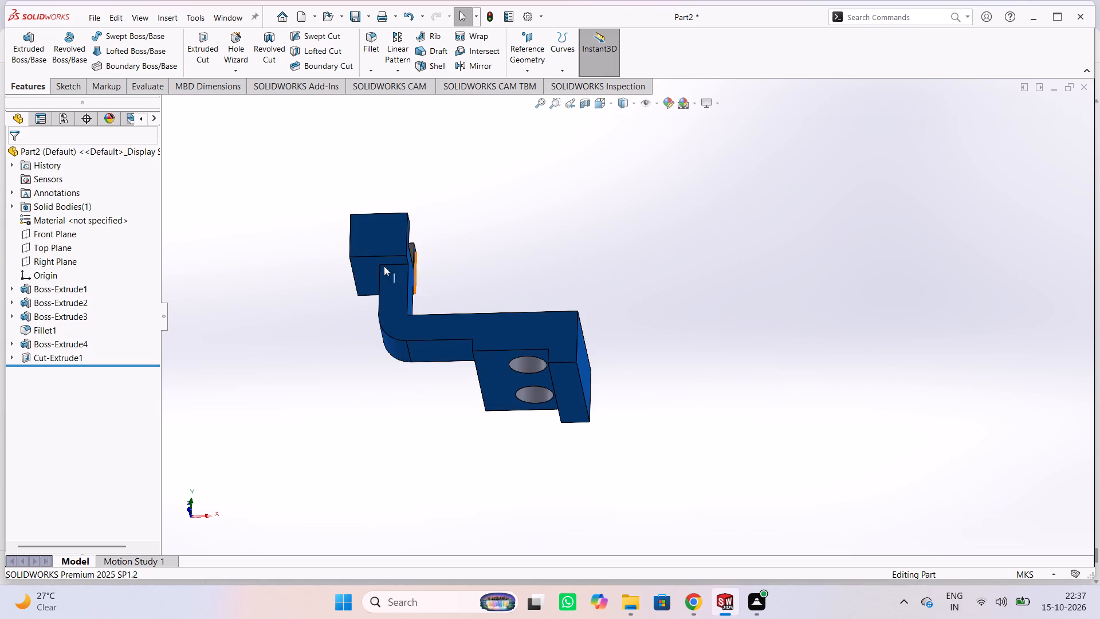
pyautogui.moveTo(279, 178); pyautogui.dragTo(669, 310, button='middle')
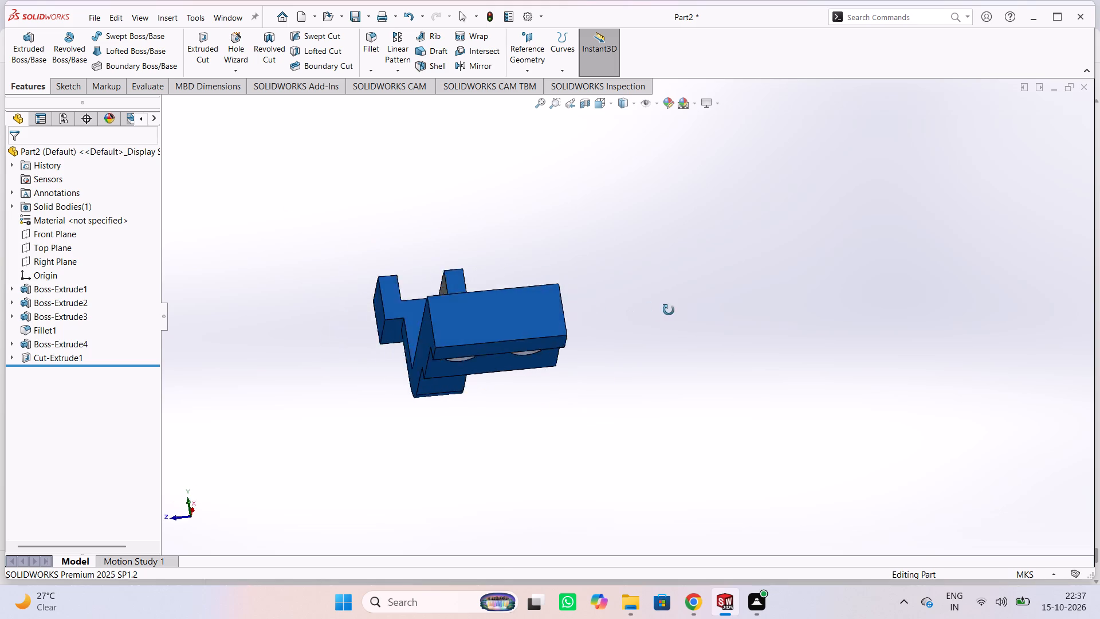
pyautogui.moveTo(669, 310); pyautogui.dragTo(734, 320, button='middle')
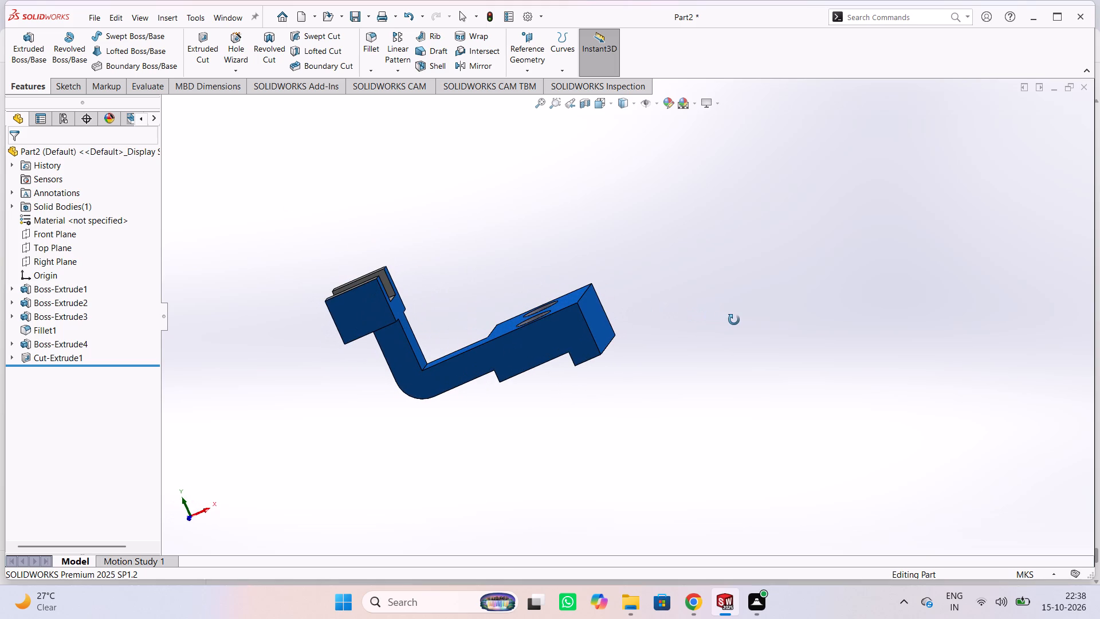
pyautogui.moveTo(734, 320); pyautogui.dragTo(769, 314, button='middle')
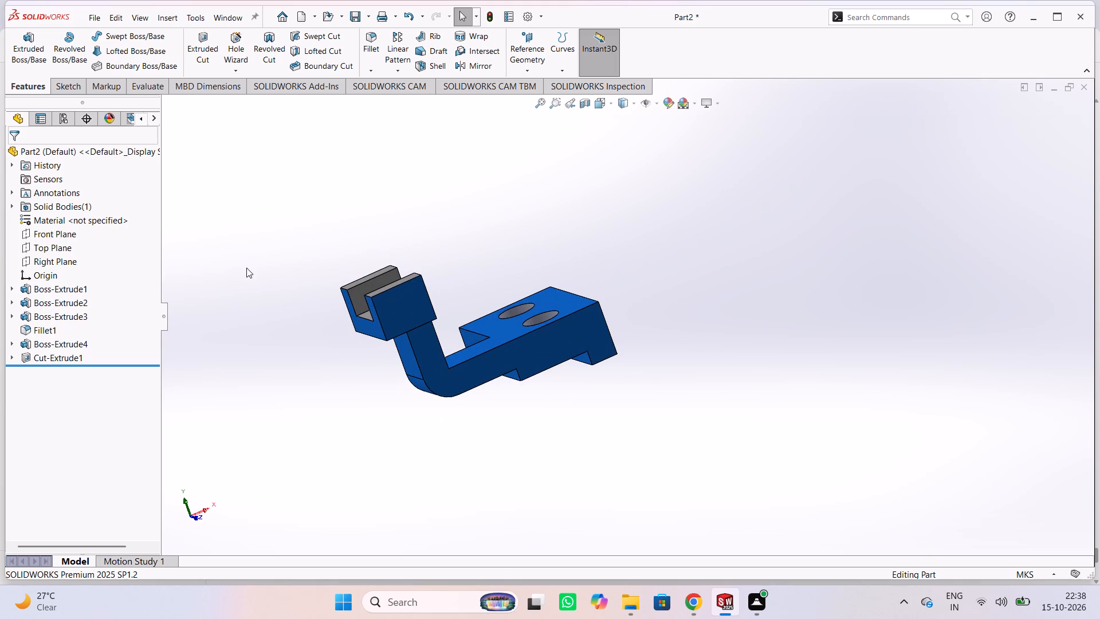
pyautogui.moveTo(254, 231); pyautogui.dragTo(751, 340, button='middle')
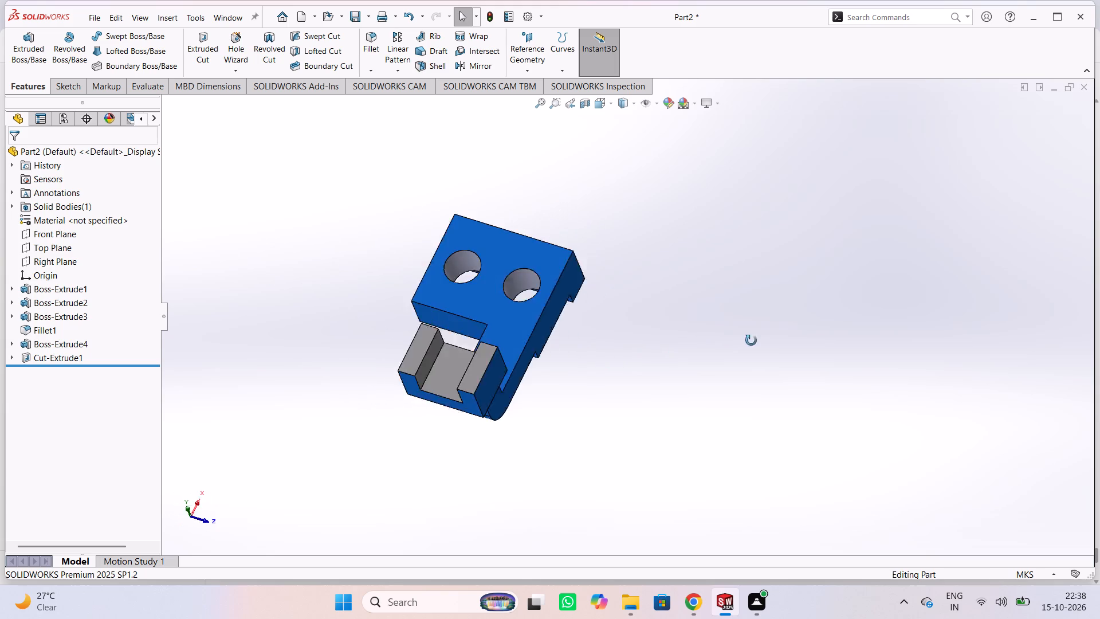
pyautogui.moveTo(751, 340); pyautogui.dragTo(325, 403, button='middle')
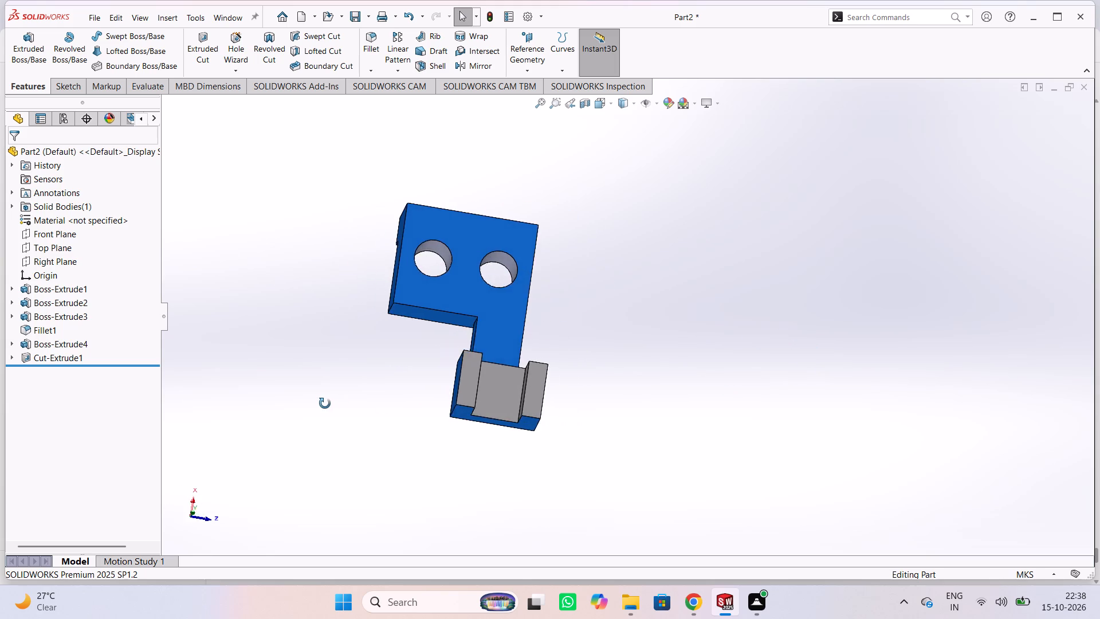
pyautogui.moveTo(325, 403); pyautogui.dragTo(552, 389, button='middle')
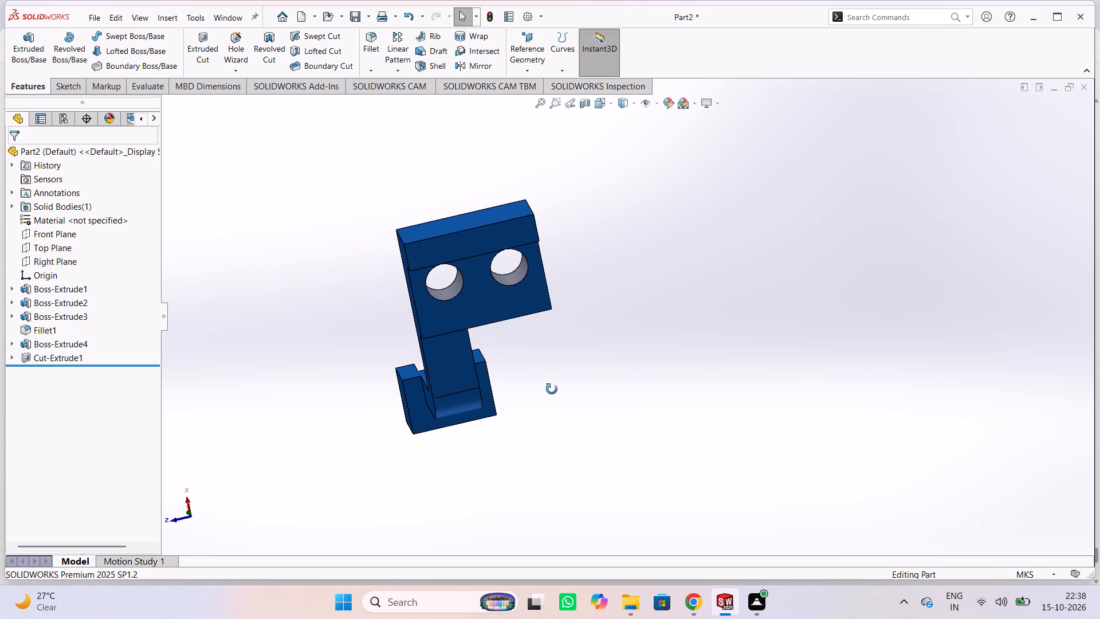
pyautogui.moveTo(552, 389); pyautogui.dragTo(488, 401, button='middle')
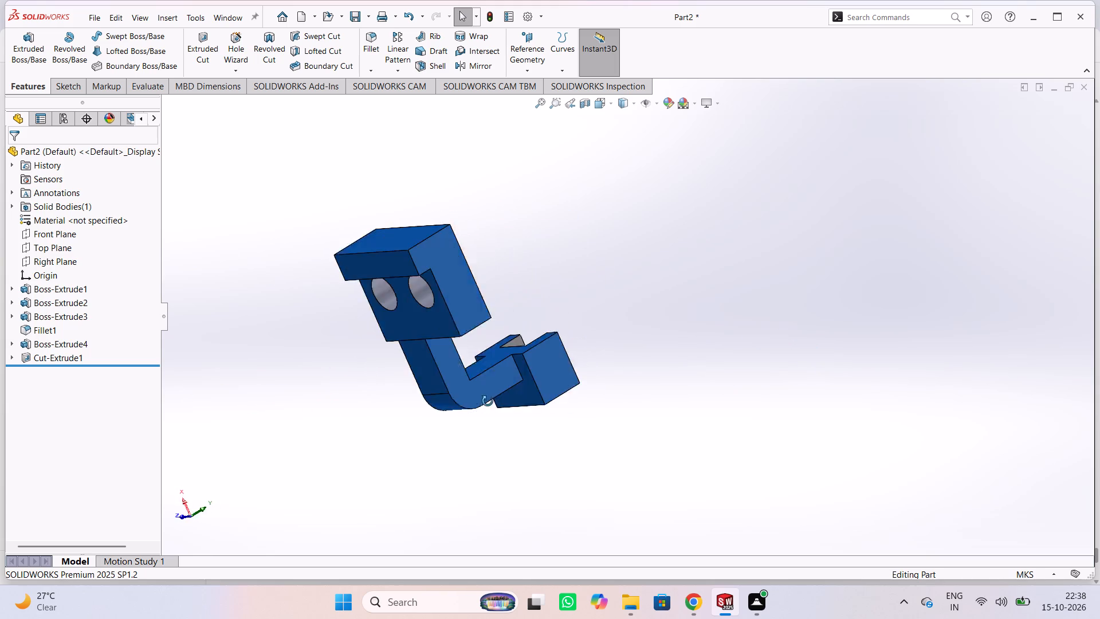
pyautogui.moveTo(488, 401); pyautogui.dragTo(338, 377, button='middle')
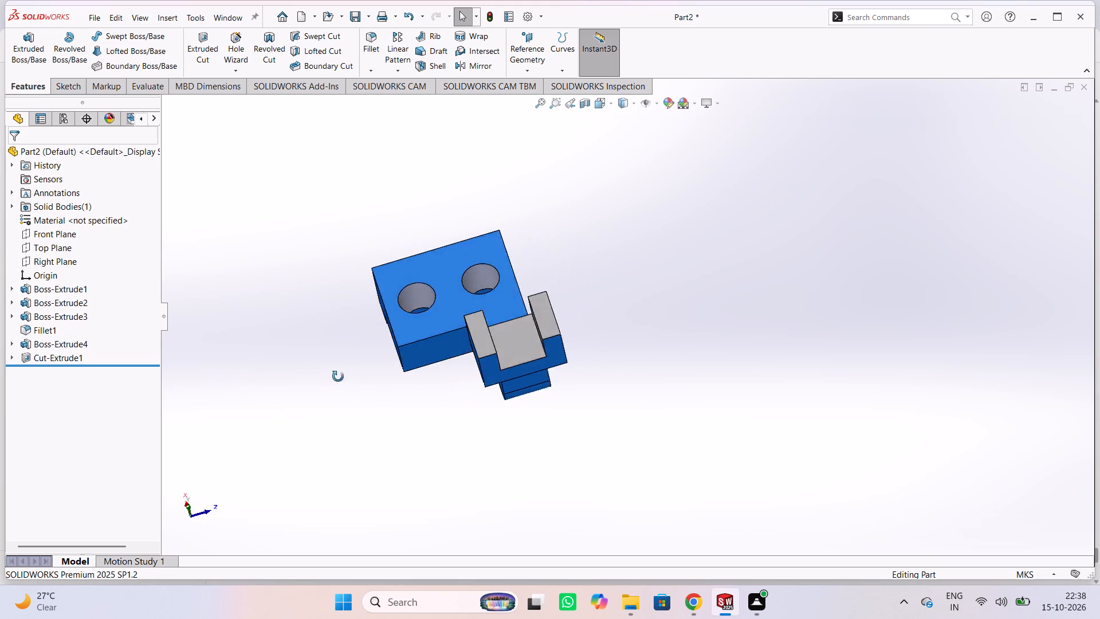
pyautogui.moveTo(338, 377); pyautogui.dragTo(569, 409, button='middle')
pyautogui.moveTo(547, 410); pyautogui.dragTo(430, 410, button='middle')
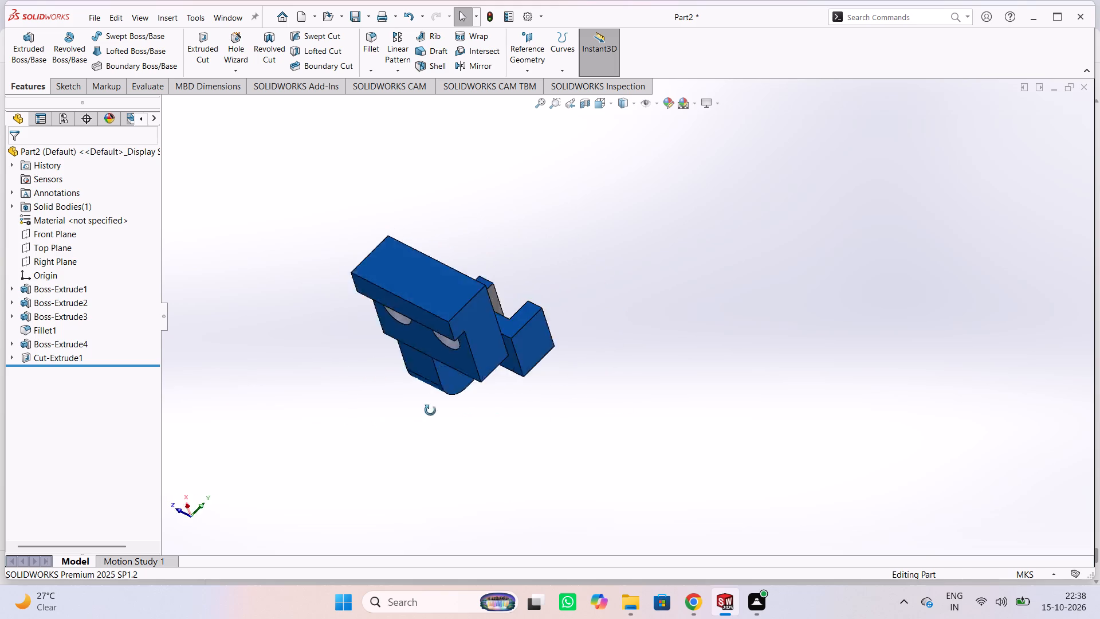
pyautogui.moveTo(430, 410); pyautogui.dragTo(603, 400, button='middle')
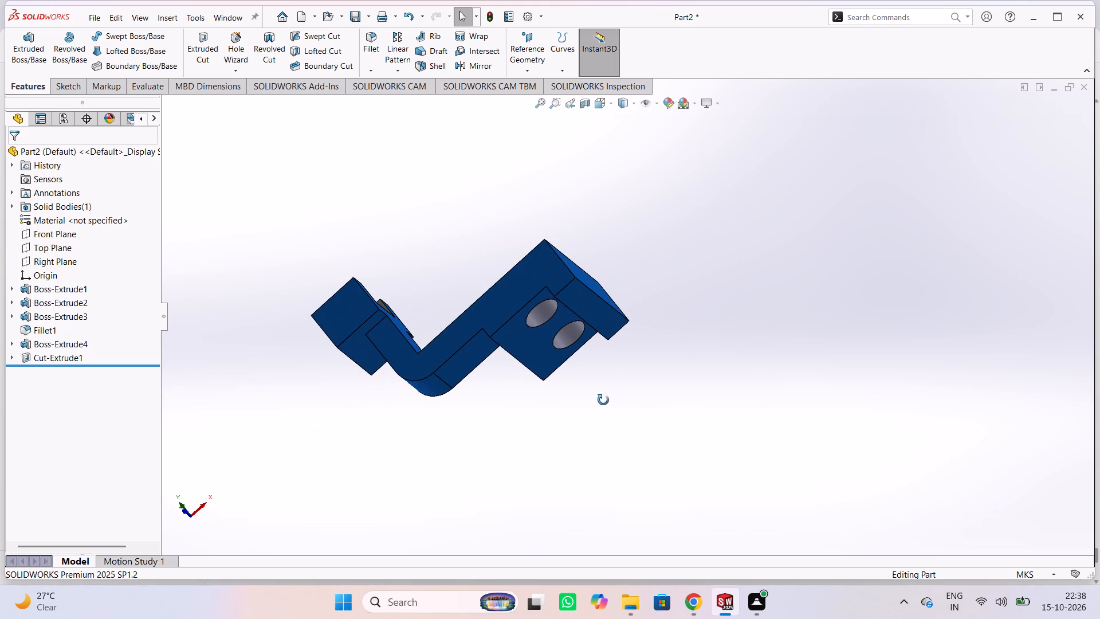
pyautogui.moveTo(603, 400); pyautogui.dragTo(524, 418, button='middle')
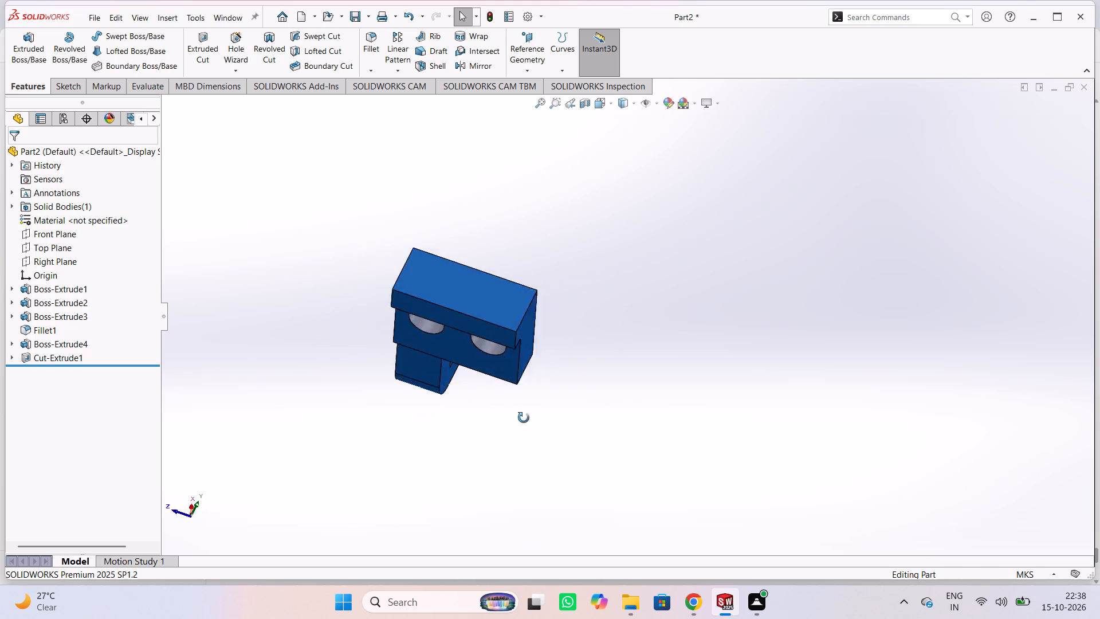
pyautogui.moveTo(524, 418); pyautogui.dragTo(431, 429, button='middle')
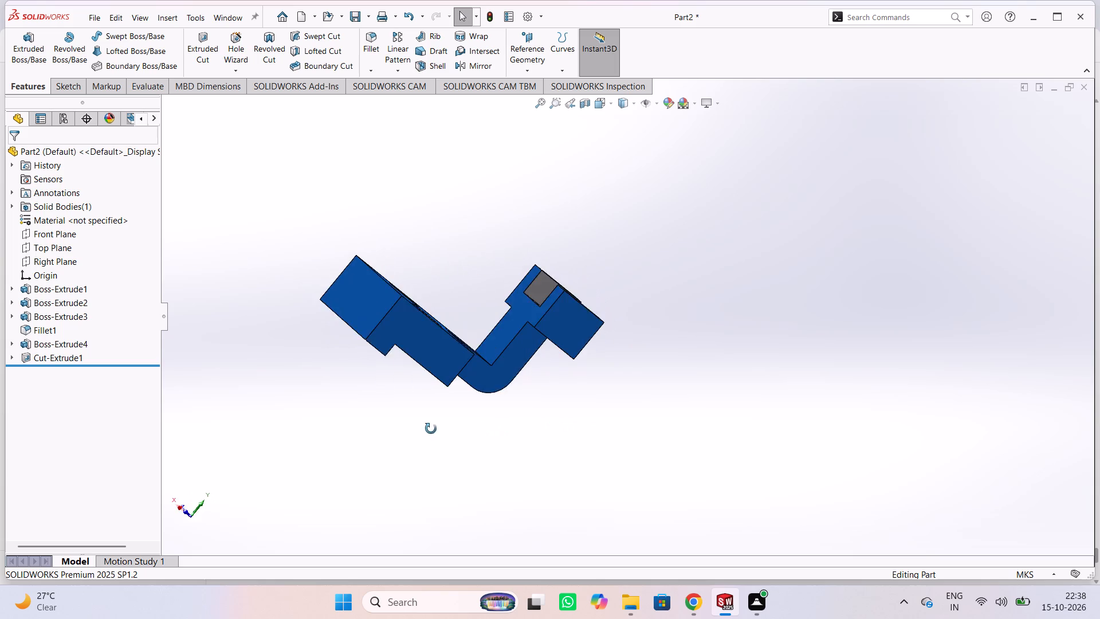
pyautogui.moveTo(431, 429); pyautogui.dragTo(493, 415, button='middle')
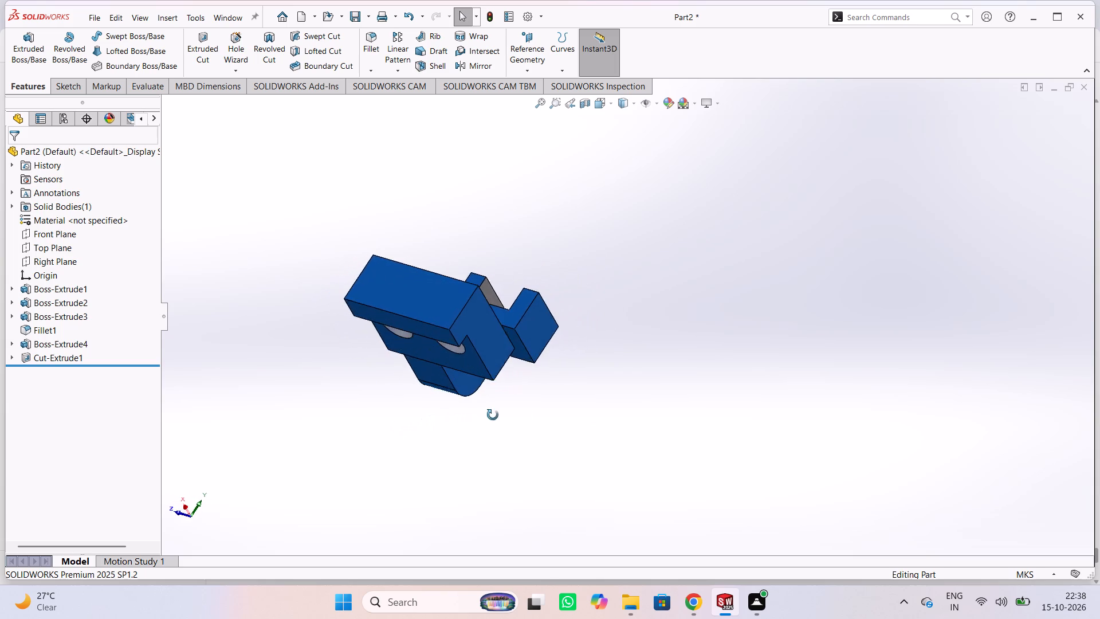
pyautogui.moveTo(493, 415); pyautogui.dragTo(558, 439, button='middle')
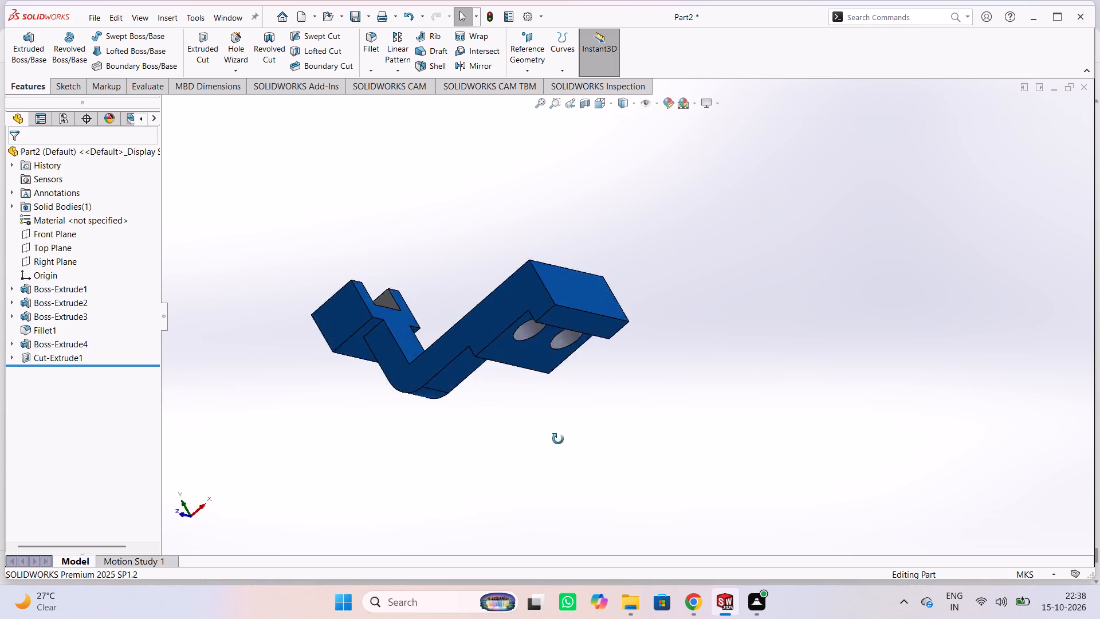
pyautogui.moveTo(558, 439); pyautogui.dragTo(528, 424, button='middle')
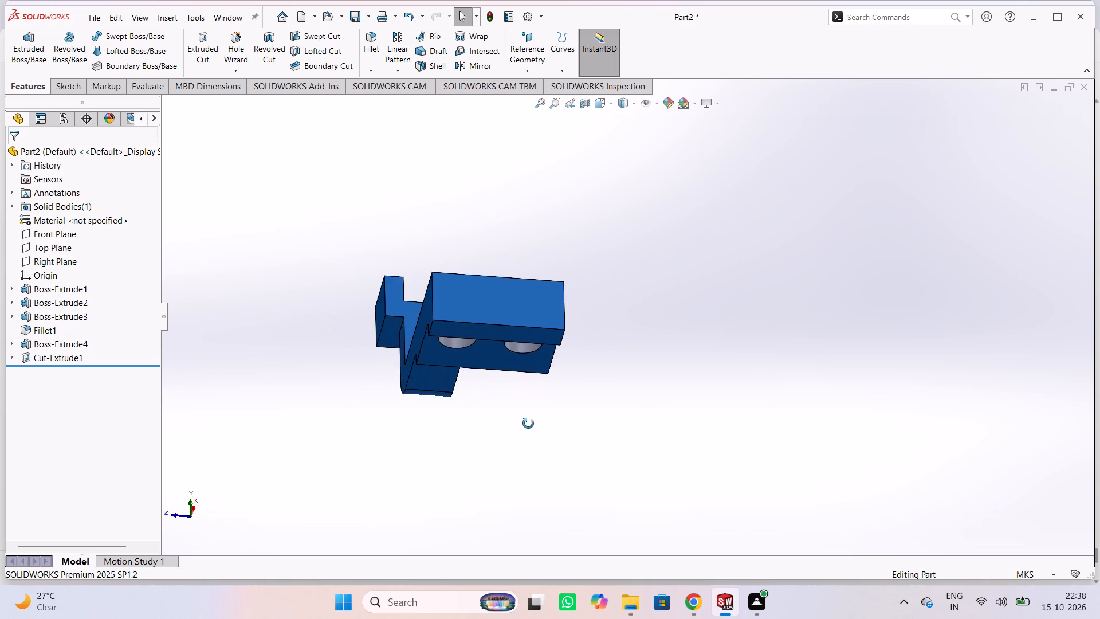
pyautogui.moveTo(528, 424); pyautogui.dragTo(437, 415, button='middle')
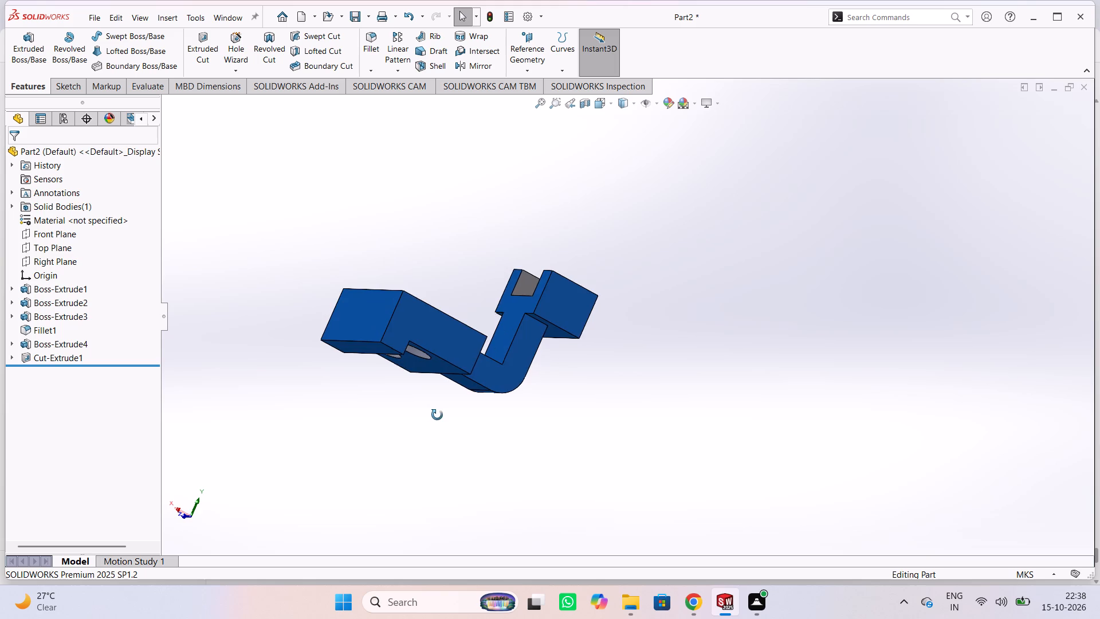
pyautogui.moveTo(437, 415); pyautogui.dragTo(494, 453, button='middle')
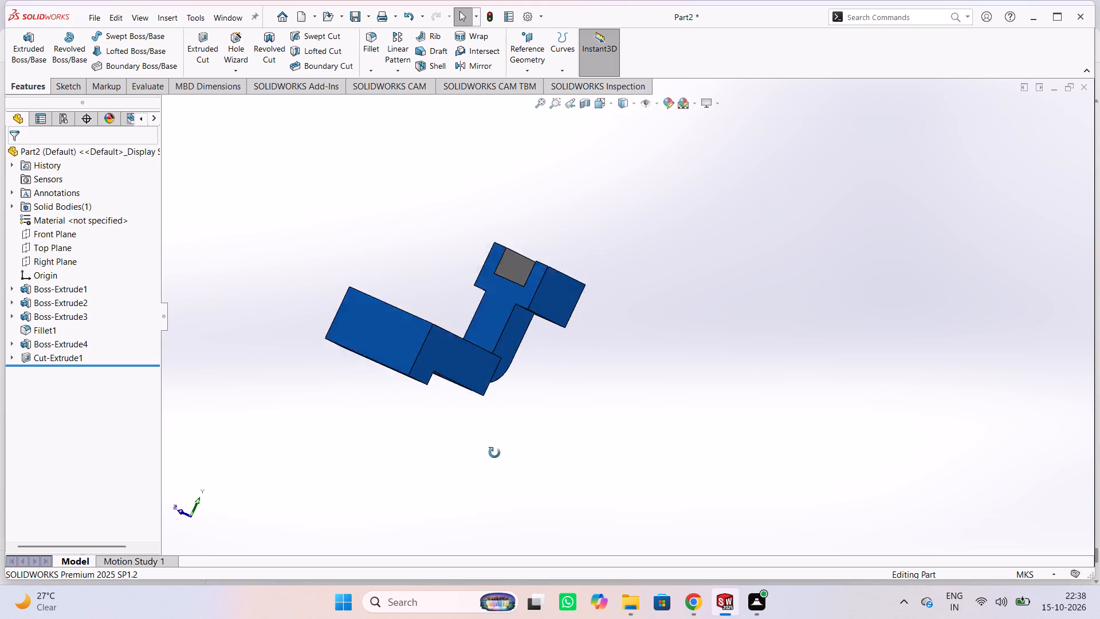
pyautogui.moveTo(494, 453); pyautogui.dragTo(566, 458, button='middle')
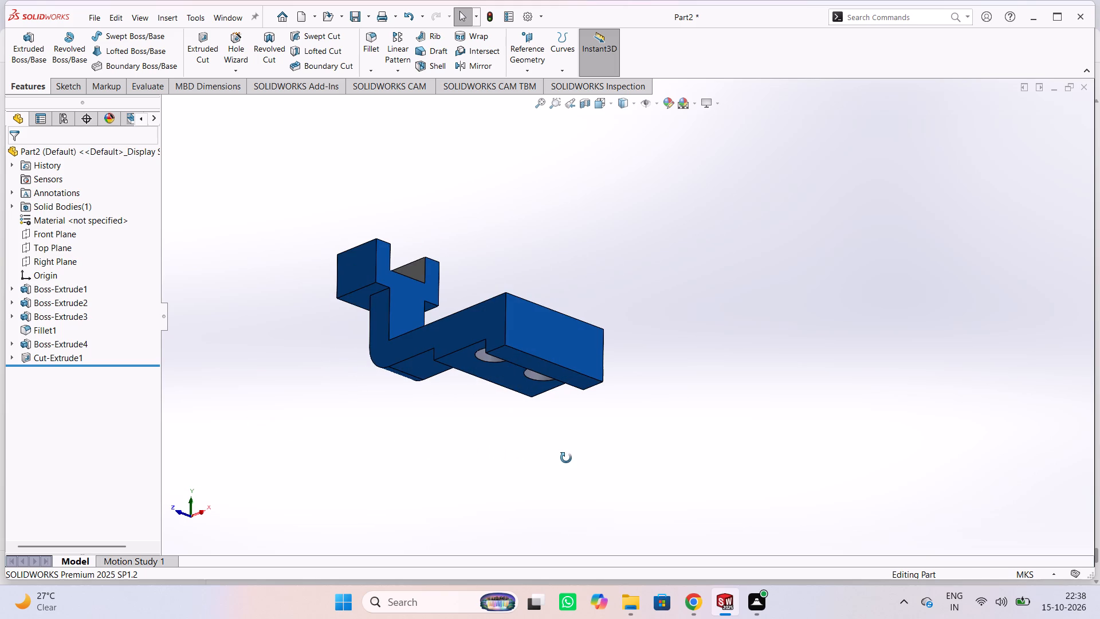
pyautogui.moveTo(566, 458); pyautogui.dragTo(363, 475, button='middle')
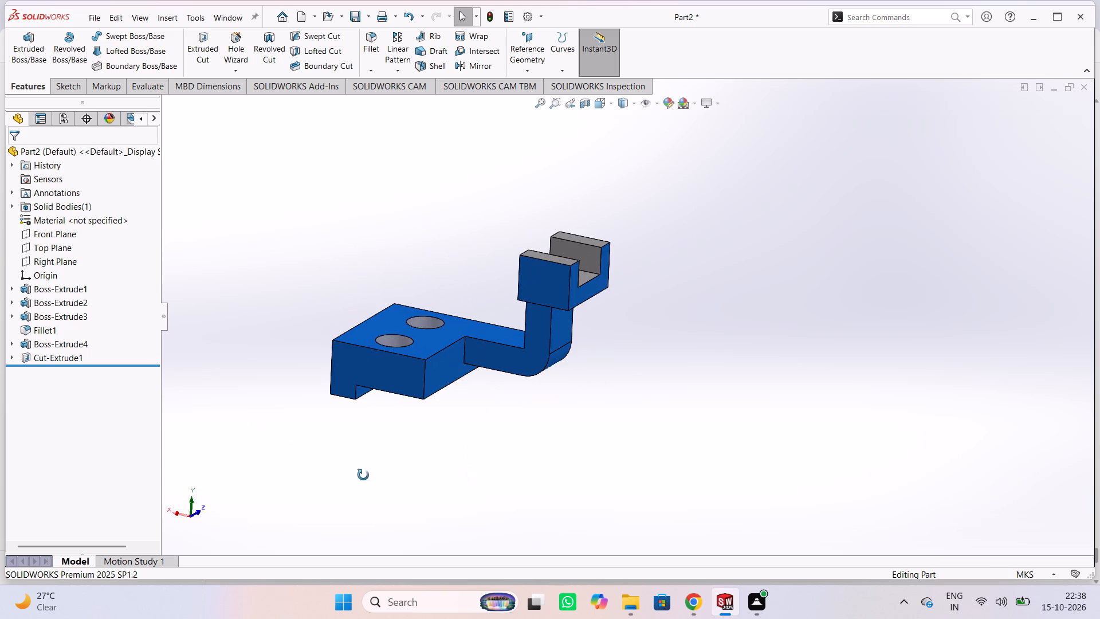
pyautogui.moveTo(363, 475); pyautogui.dragTo(667, 497, button='middle')
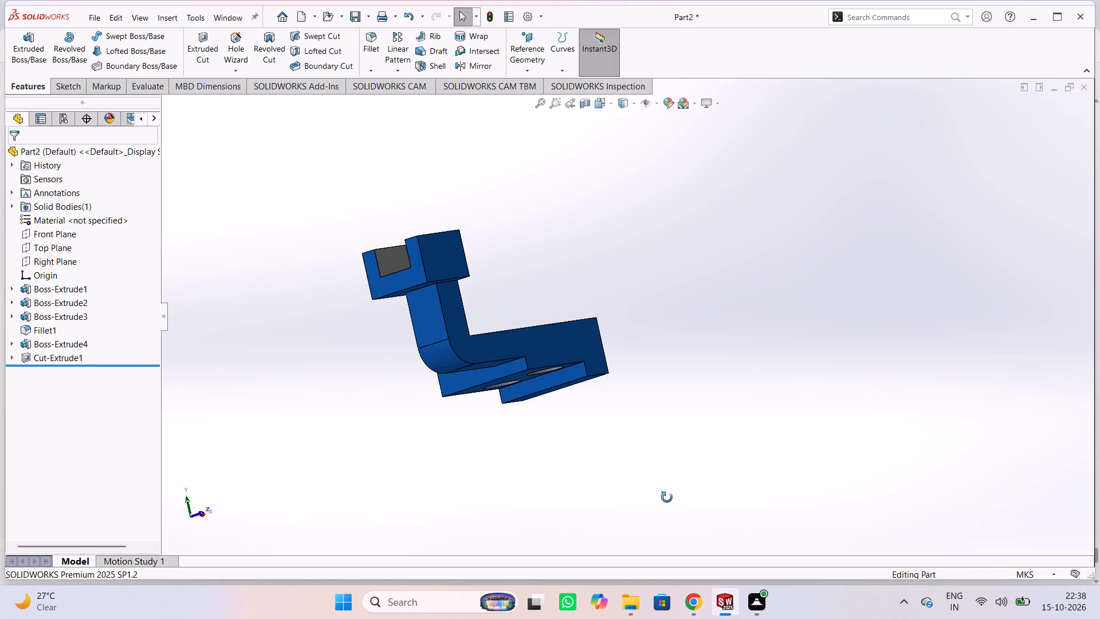
pyautogui.moveTo(667, 497); pyautogui.dragTo(505, 484, button='middle')
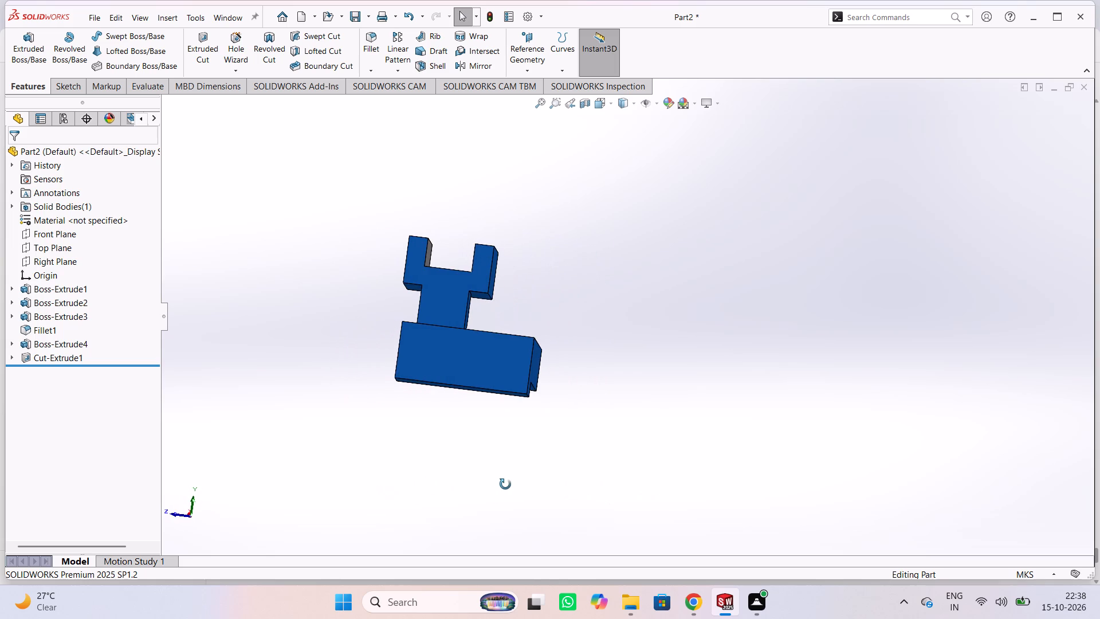
pyautogui.moveTo(505, 484); pyautogui.dragTo(502, 485, button='middle')
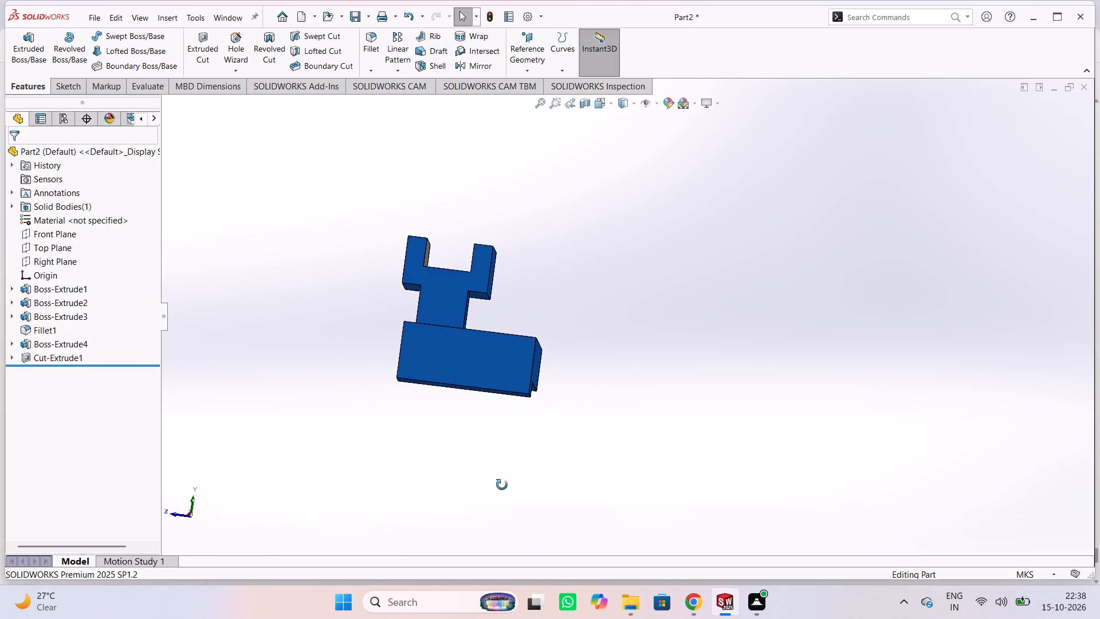
pyautogui.moveTo(502, 485); pyautogui.dragTo(612, 492, button='middle')
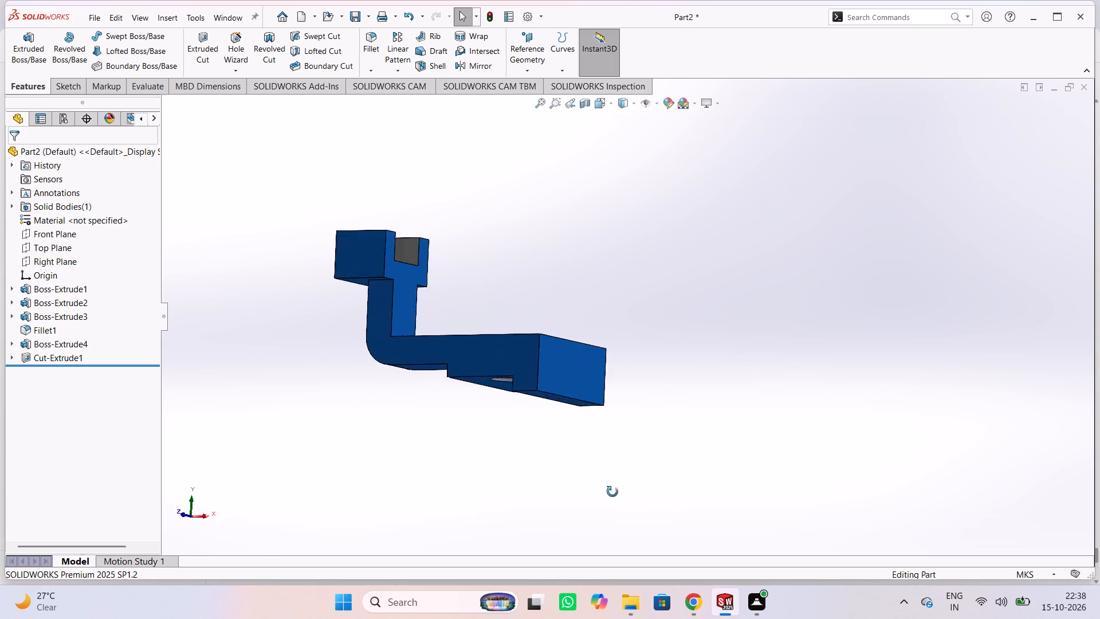
pyautogui.moveTo(612, 492); pyautogui.dragTo(658, 492, button='middle')
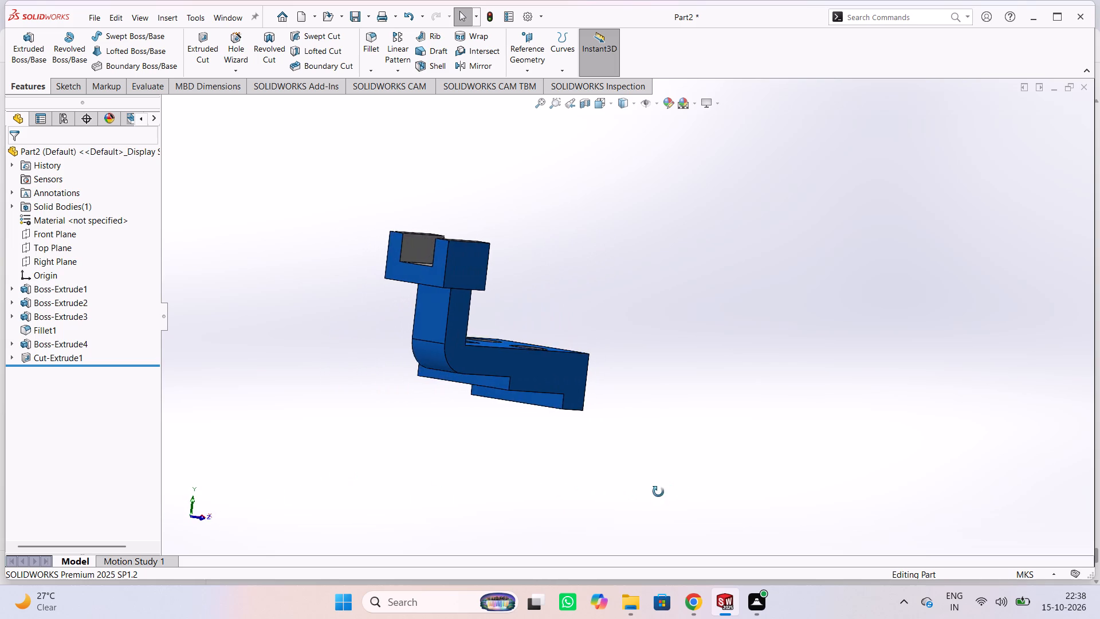
pyautogui.moveTo(658, 492); pyautogui.dragTo(650, 490, button='middle')
pyautogui.moveTo(650, 491); pyautogui.dragTo(600, 479, button='middle')
pyautogui.moveTo(600, 479); pyautogui.dragTo(318, 501, button='middle')
pyautogui.middleClick(318, 501)
pyautogui.moveTo(318, 501); pyautogui.dragTo(471, 493, button='middle')
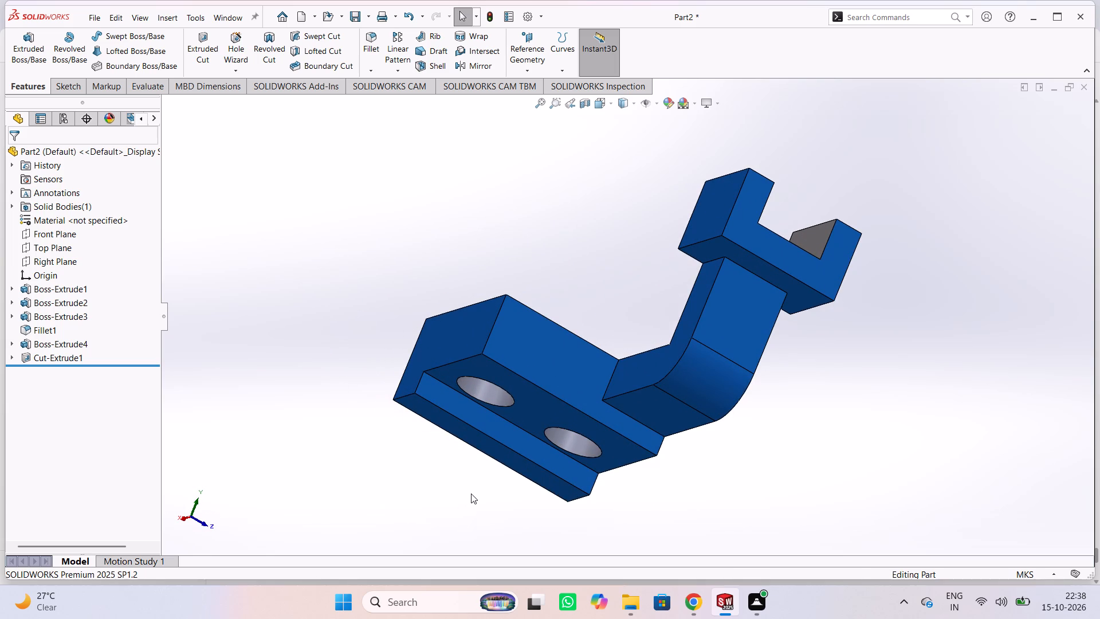
pyautogui.scroll(-2, 809, 373)
pyautogui.scroll(2, 787, 375)
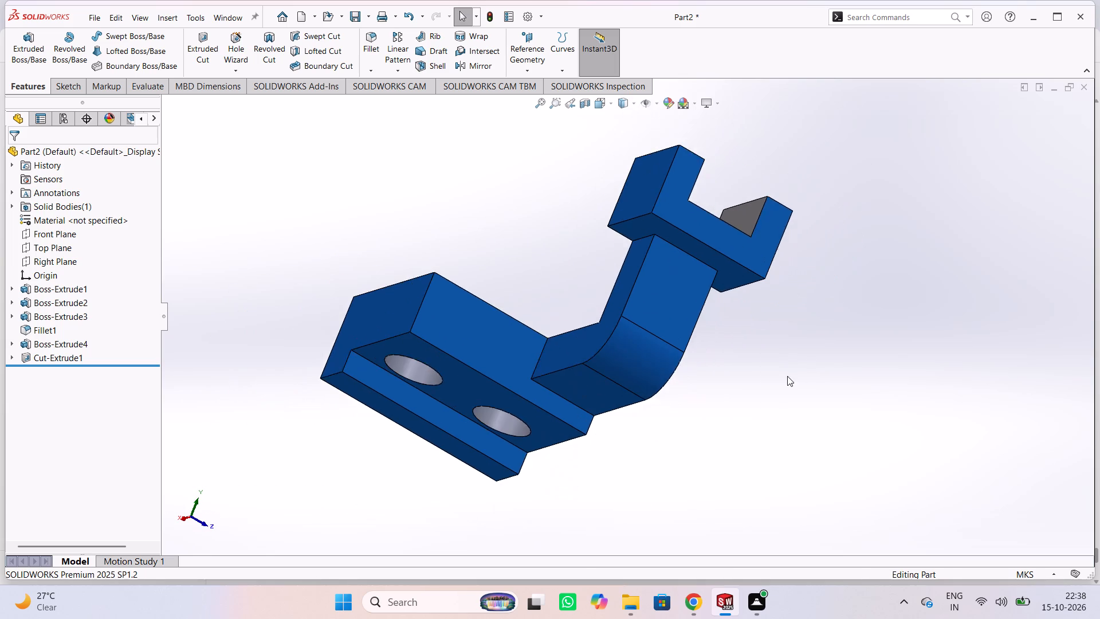
pyautogui.scroll(3, 780, 379)
pyautogui.moveTo(676, 397); pyautogui.dragTo(565, 408, button='middle')
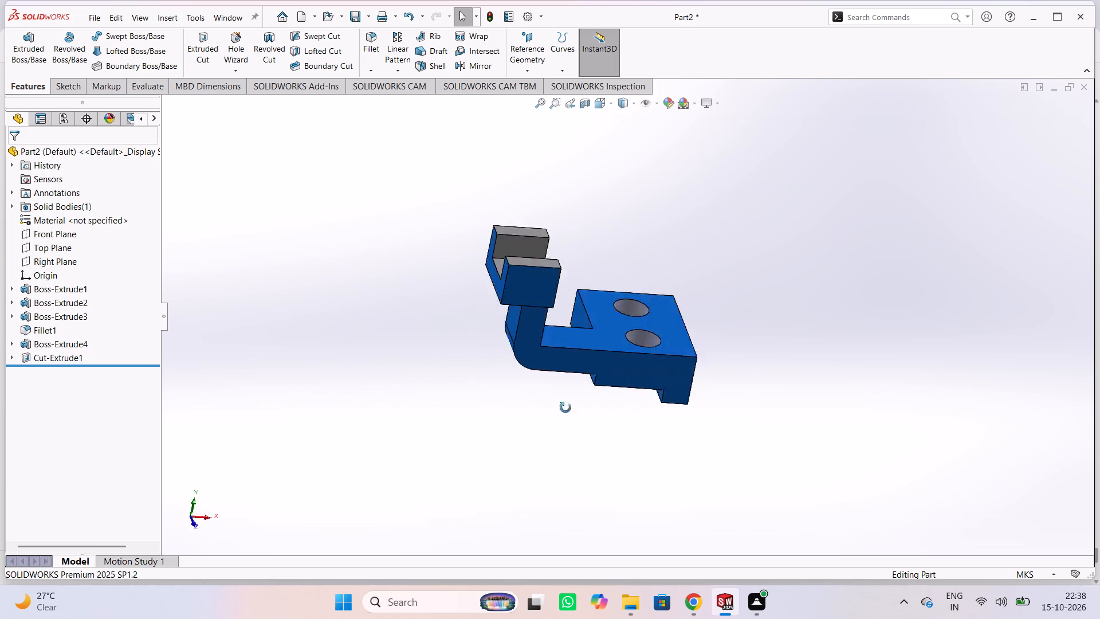
pyautogui.moveTo(565, 408); pyautogui.dragTo(614, 408, button='middle')
pyautogui.moveTo(736, 408); pyautogui.dragTo(744, 408, button='middle')
pyautogui.moveTo(809, 408); pyautogui.dragTo(751, 390, button='middle')
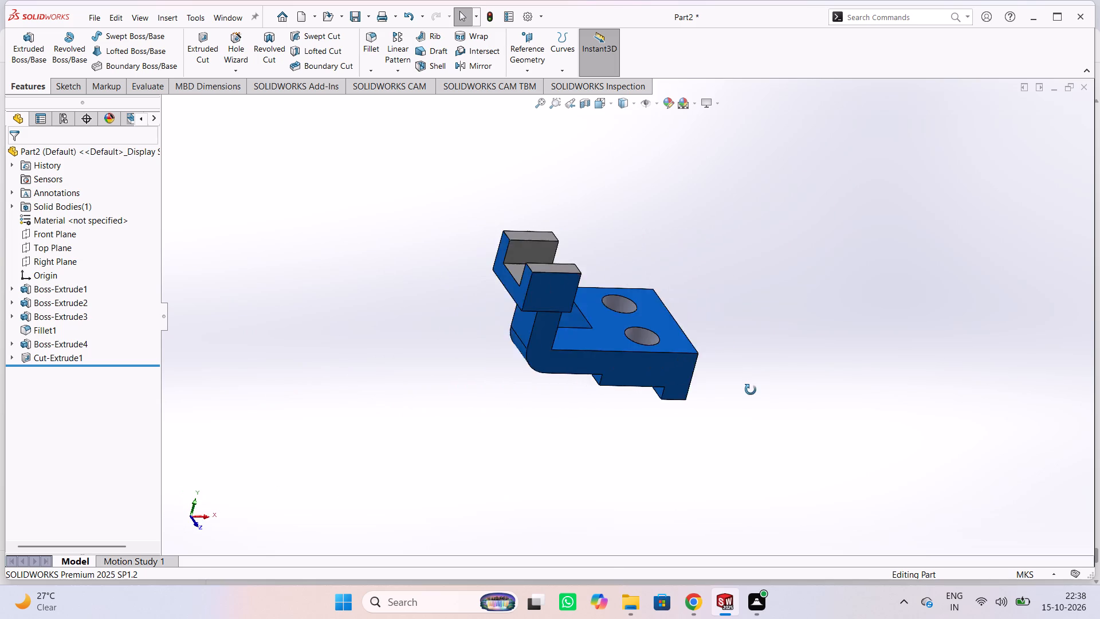
pyautogui.moveTo(751, 390); pyautogui.dragTo(770, 379, button='middle')
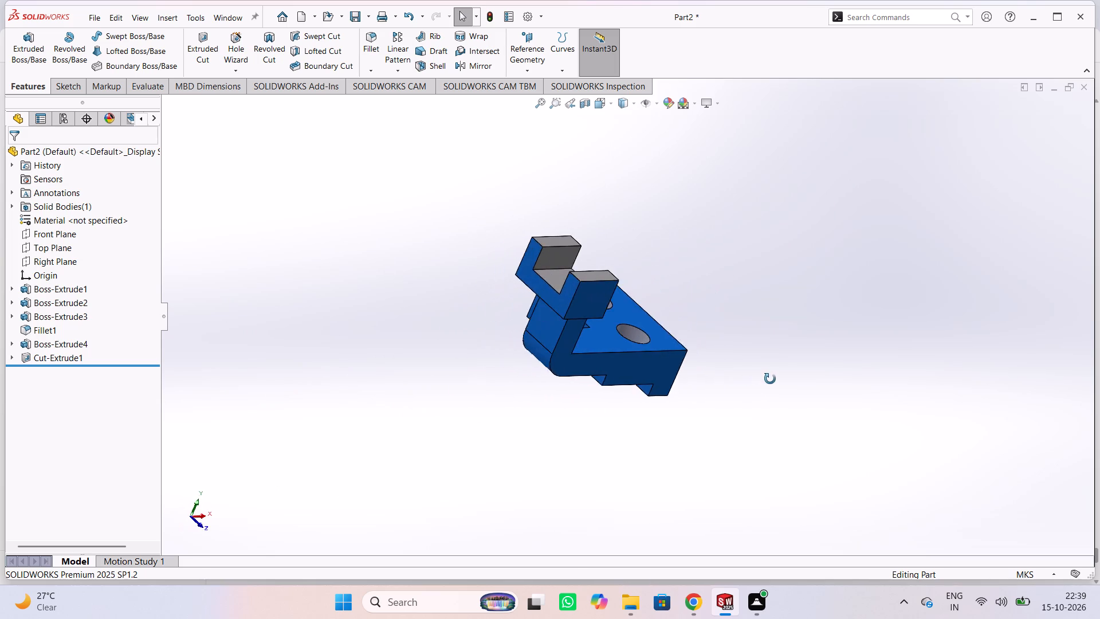
pyautogui.moveTo(770, 379); pyautogui.dragTo(588, 383, button='middle')
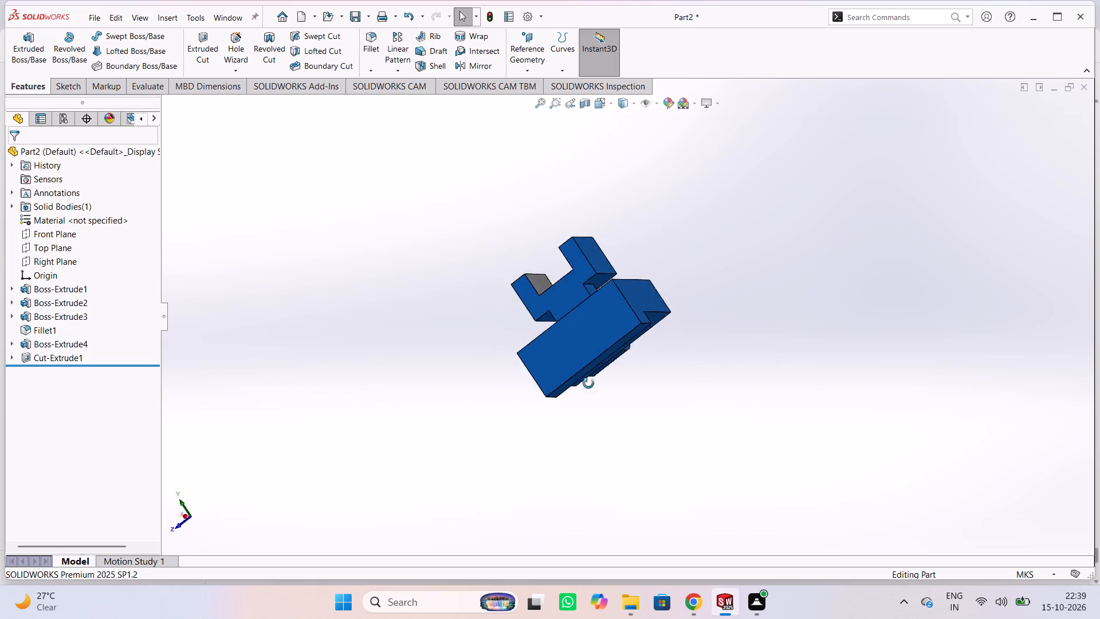
pyautogui.moveTo(588, 383); pyautogui.dragTo(692, 394, button='middle')
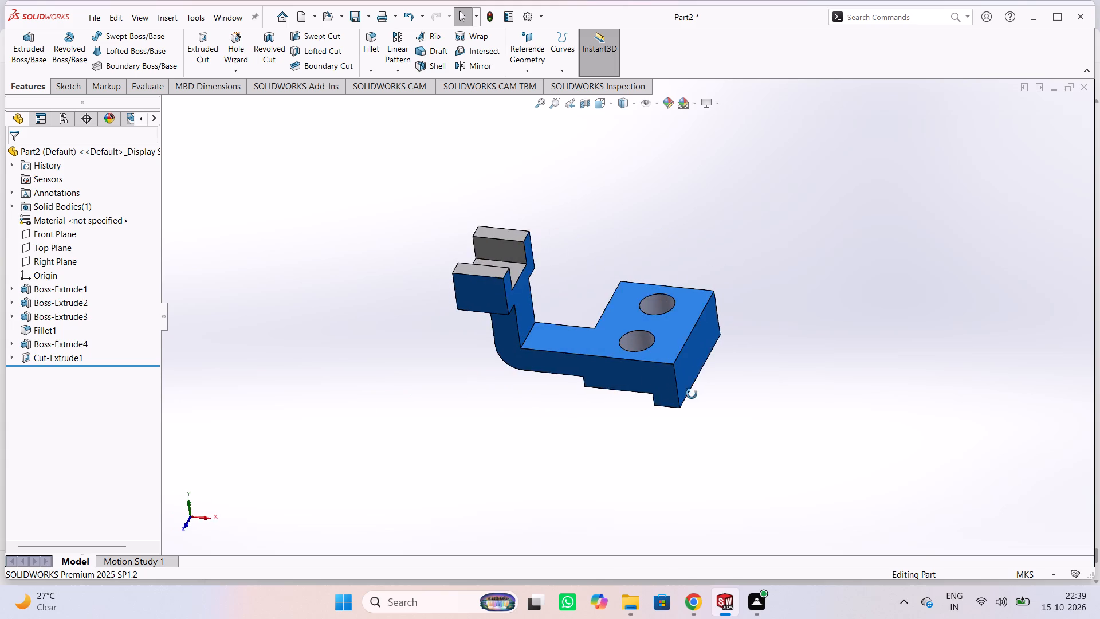
# Examine the blue bracket from all sides, covering the two-hole block's top and stepped underside, the filleted bend and the grey-faced U-shaped head.
pyautogui.moveTo(692, 394); pyautogui.dragTo(646, 393, button='middle')
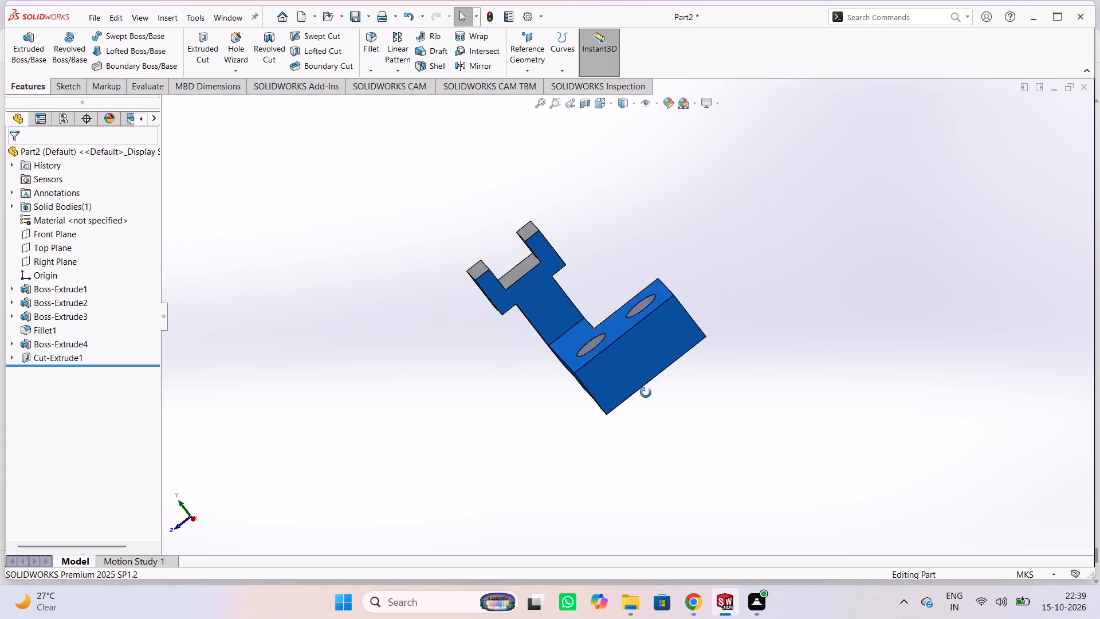
pyautogui.moveTo(646, 393); pyautogui.dragTo(691, 393, button='middle')
pyautogui.middleClick(668, 401)
pyautogui.middleClick(668, 401)
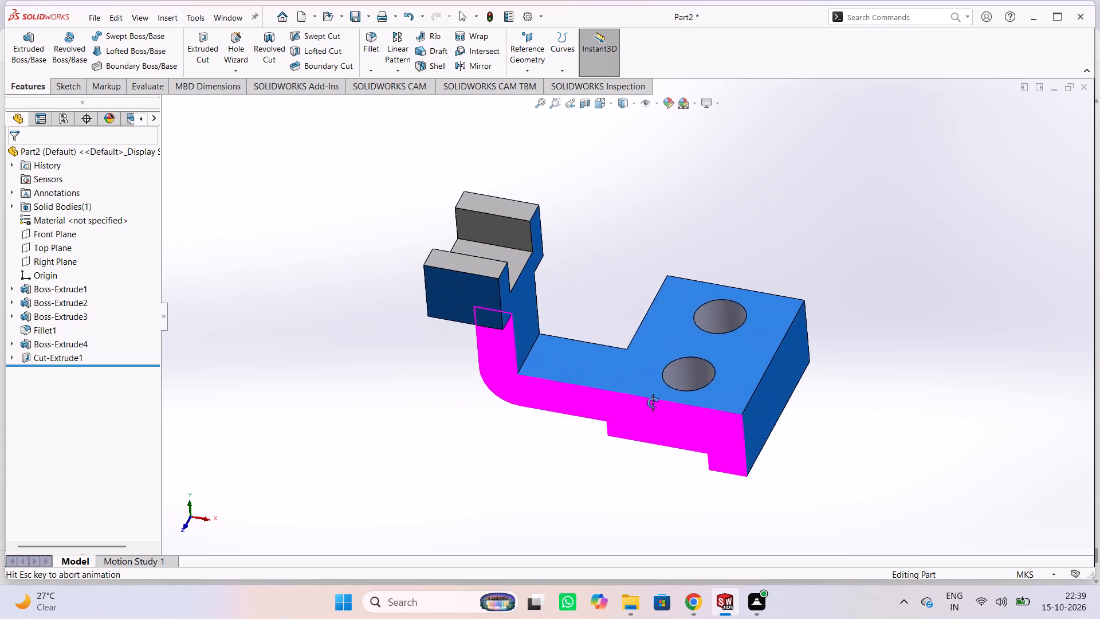
pyautogui.moveTo(625, 403); pyautogui.dragTo(481, 405, button='middle')
pyautogui.scroll(-2, 550, 368)
pyautogui.scroll(2, 552, 367)
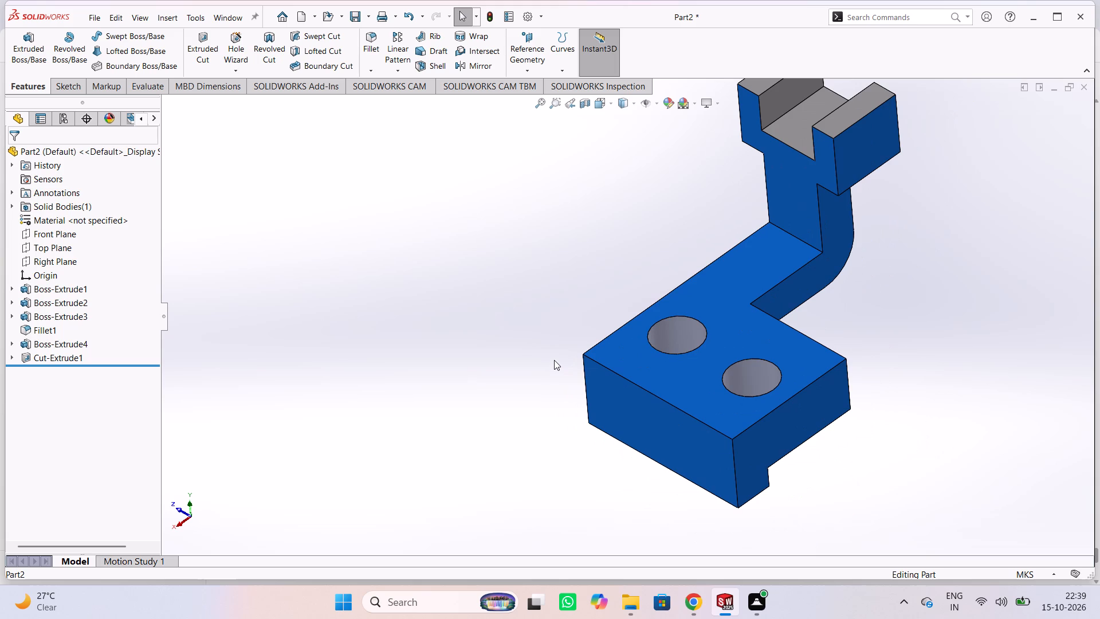
pyautogui.moveTo(906, 290); pyautogui.dragTo(767, 389, button='middle')
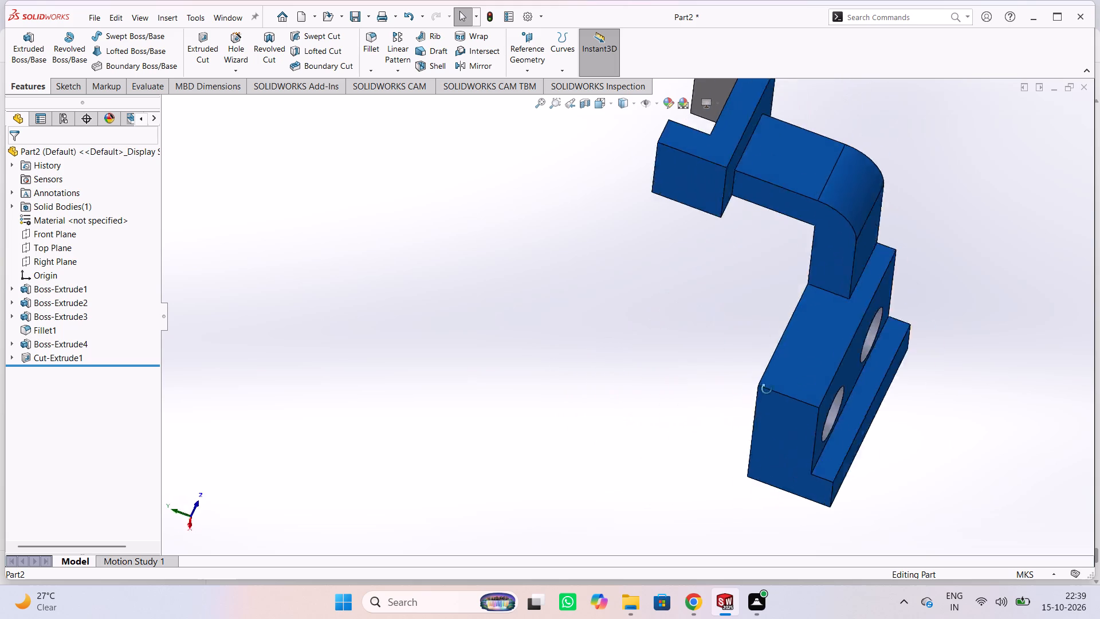
pyautogui.moveTo(767, 389); pyautogui.dragTo(580, 413, button='middle')
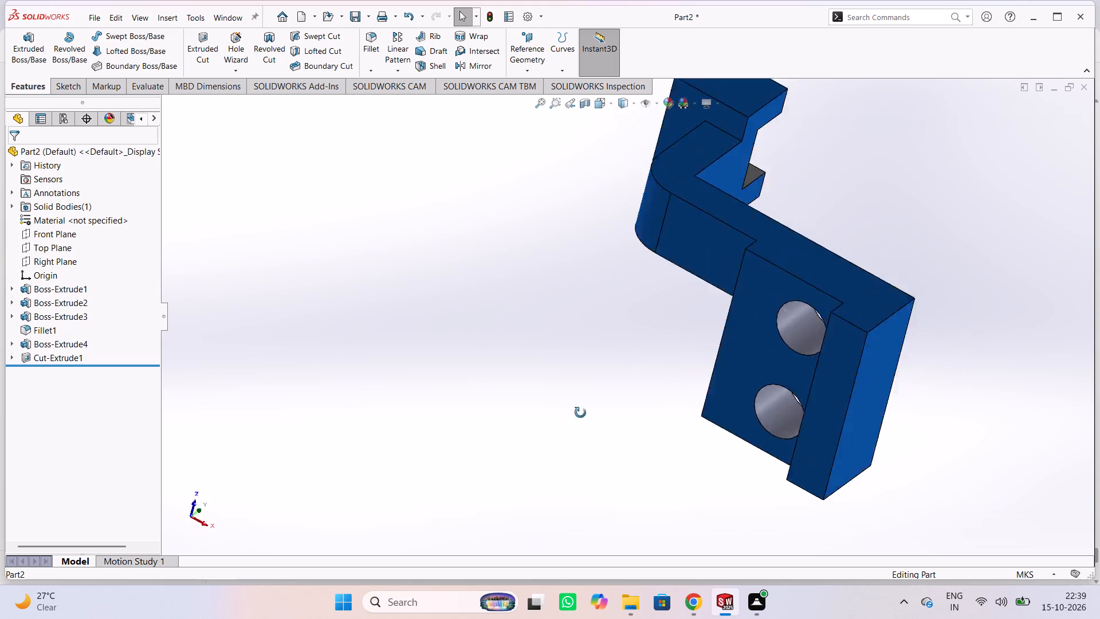
pyautogui.moveTo(580, 413); pyautogui.dragTo(648, 411, button='middle')
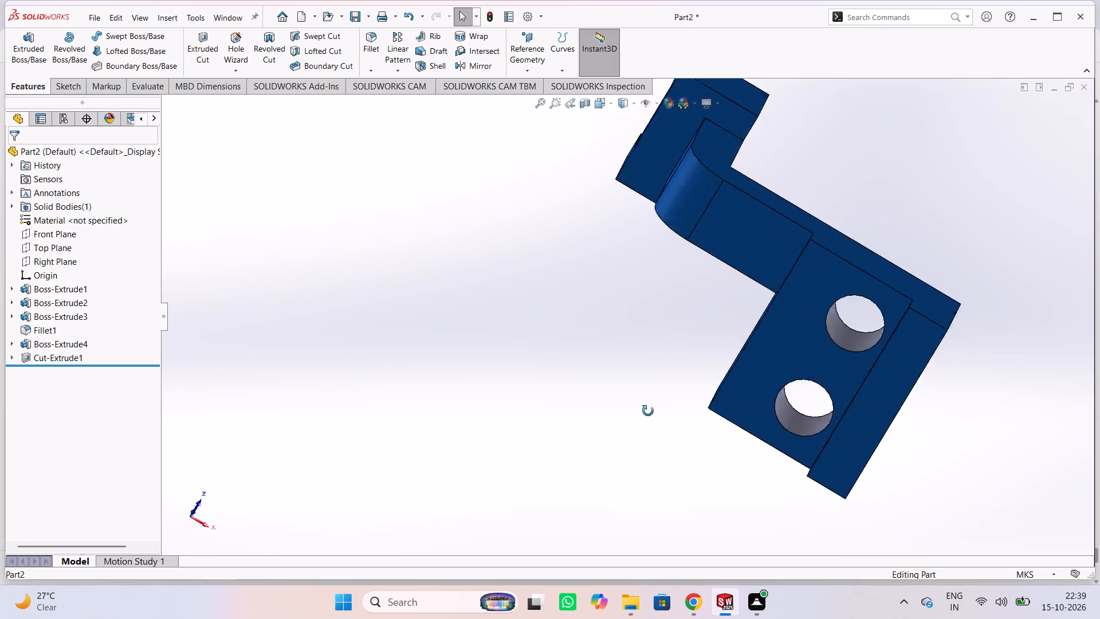
pyautogui.moveTo(648, 411); pyautogui.dragTo(733, 440, button='middle')
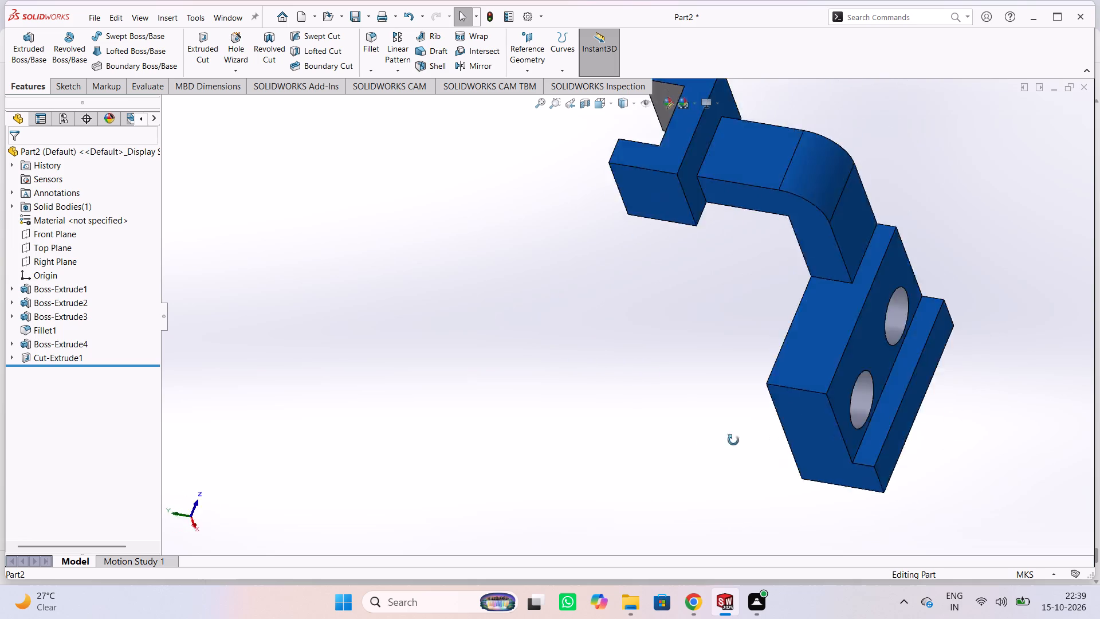
pyautogui.moveTo(733, 440); pyautogui.dragTo(842, 523, button='middle')
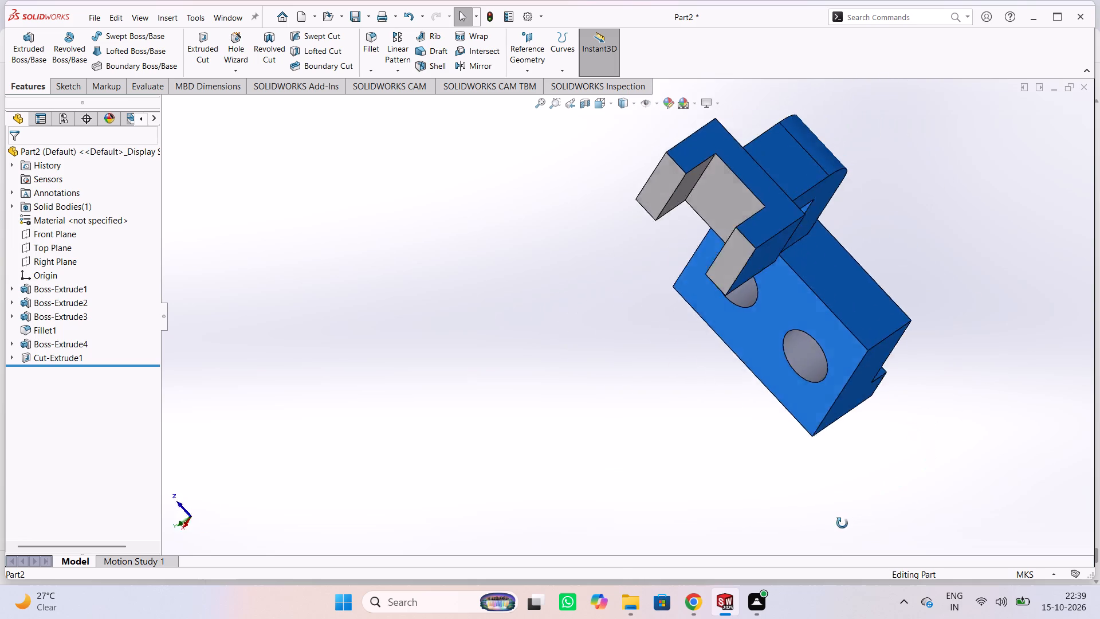
pyautogui.moveTo(842, 523); pyautogui.dragTo(944, 495, button='middle')
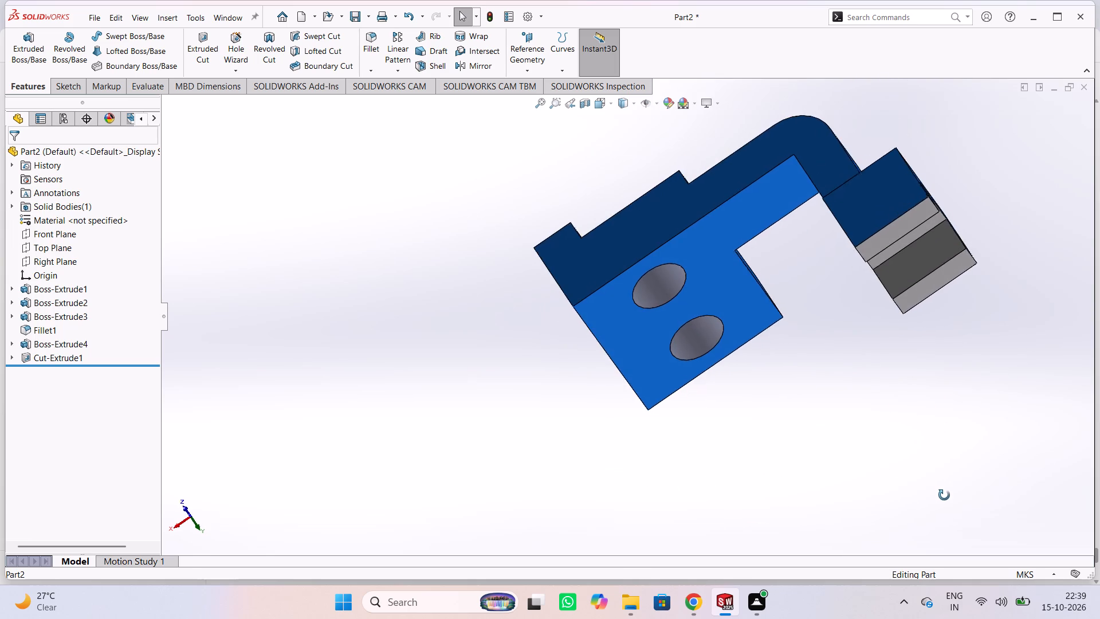
pyautogui.moveTo(944, 495); pyautogui.dragTo(889, 446, button='middle')
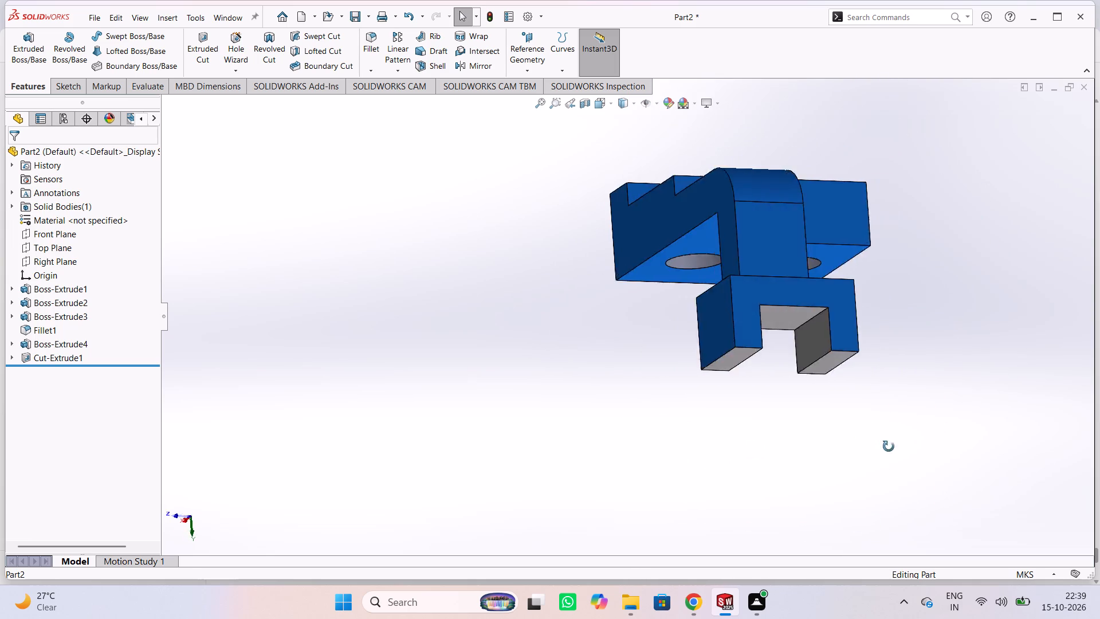
pyautogui.moveTo(889, 446); pyautogui.dragTo(919, 459, button='middle')
pyautogui.moveTo(926, 469); pyautogui.dragTo(933, 503, button='middle')
pyautogui.moveTo(819, 509); pyautogui.dragTo(720, 442, button='middle')
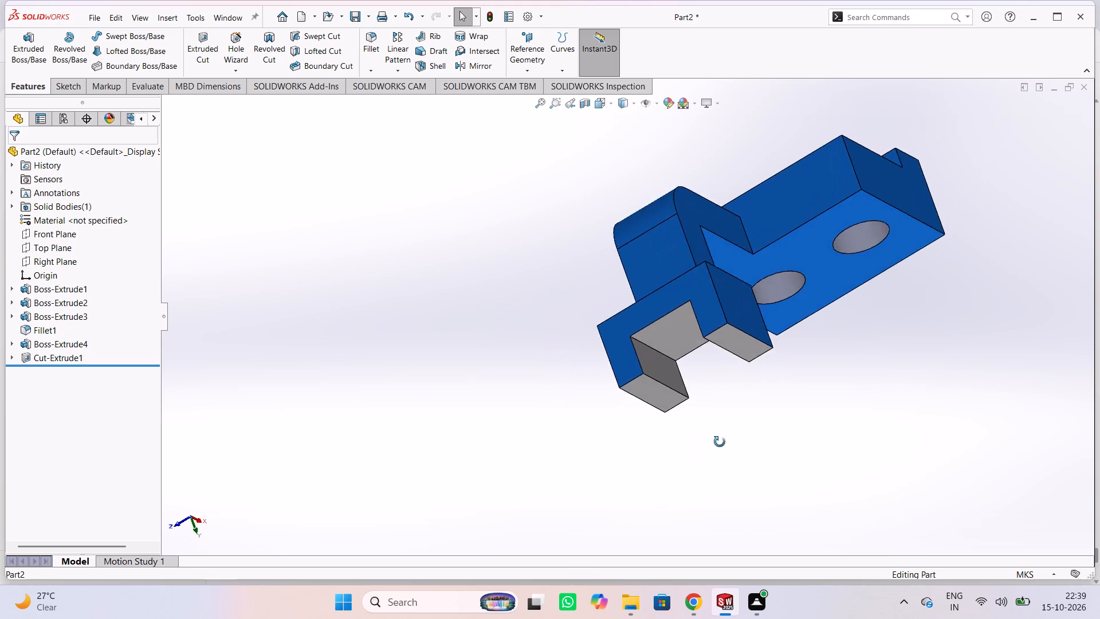
pyautogui.moveTo(720, 442); pyautogui.dragTo(797, 472, button='middle')
pyautogui.moveTo(816, 479); pyautogui.dragTo(921, 540, button='middle')
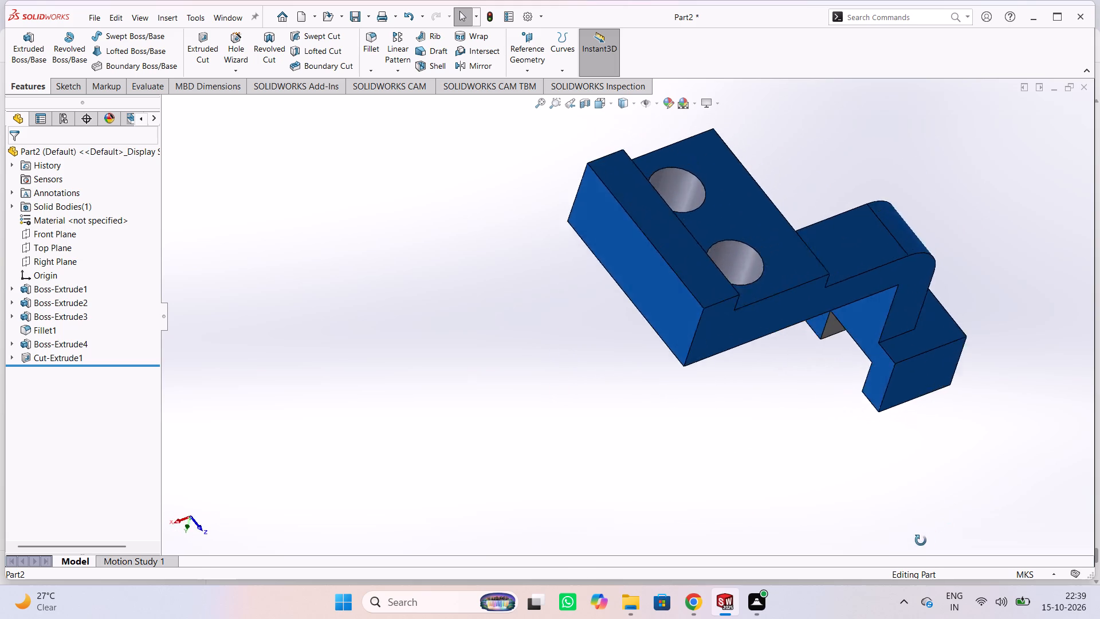
pyautogui.moveTo(921, 540); pyautogui.dragTo(887, 280, button='middle')
pyautogui.middleClick(929, 269)
pyautogui.moveTo(894, 329); pyautogui.dragTo(537, 382, button='middle')
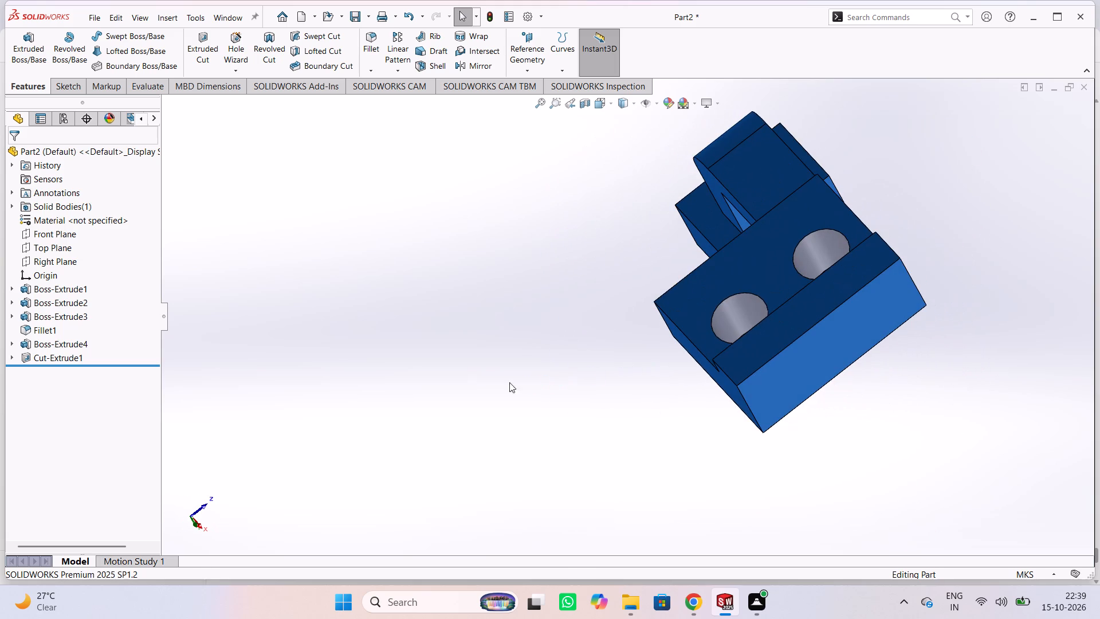